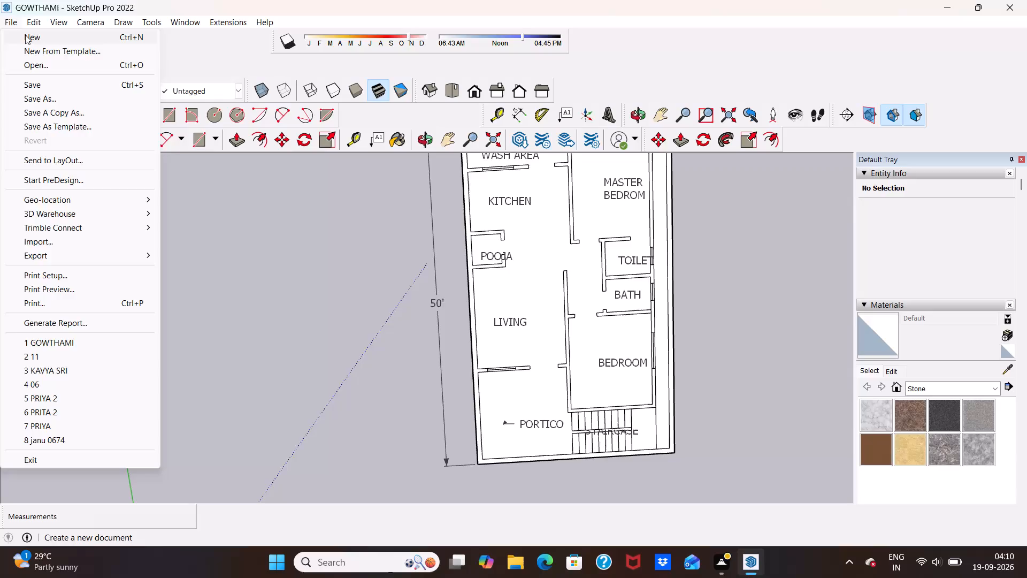
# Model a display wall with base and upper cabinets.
# Start a new model and switch it to the top view.
pyautogui.click(25, 35)
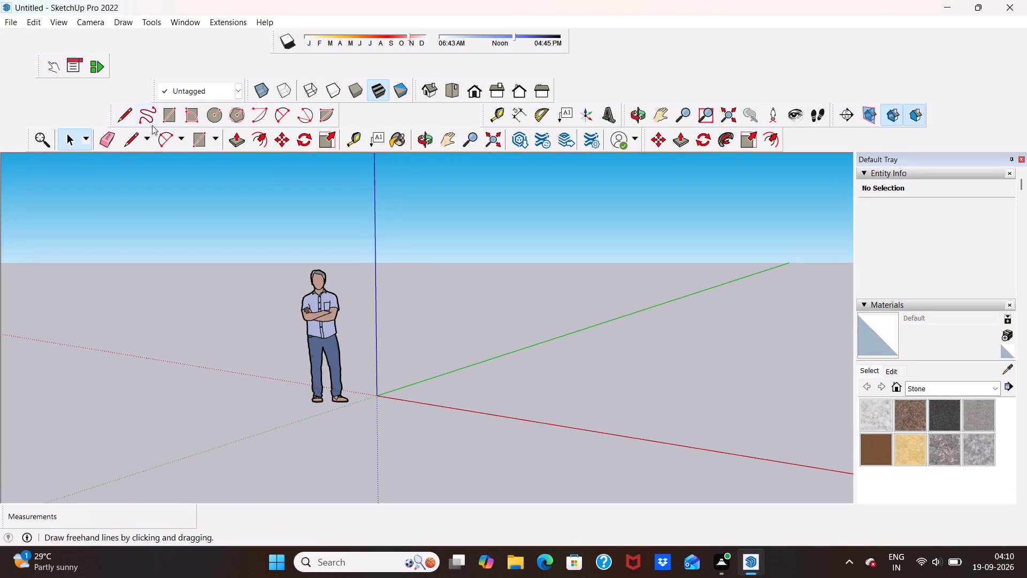
pyautogui.scroll(4, 570, 208)
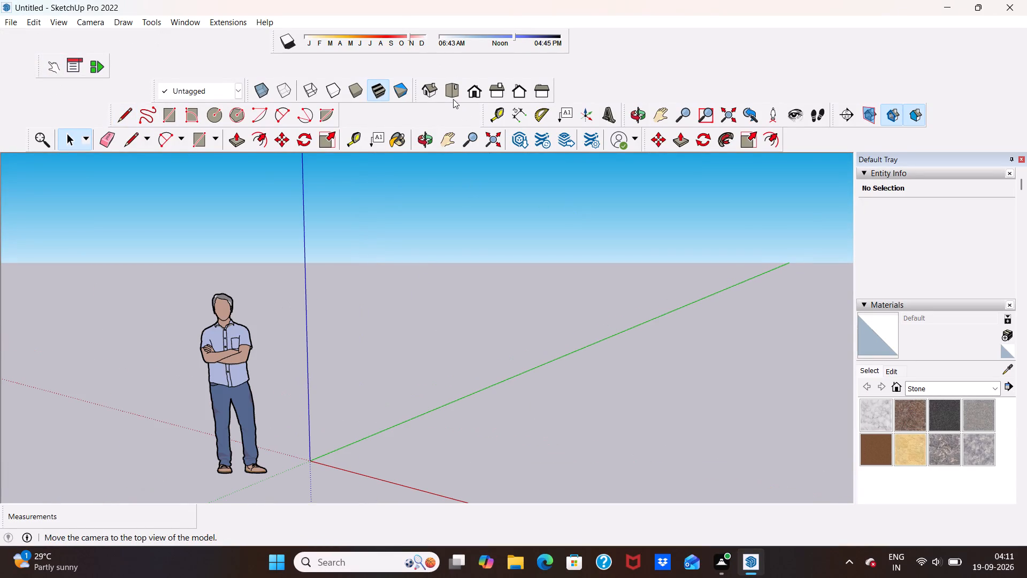
pyautogui.click(451, 92)
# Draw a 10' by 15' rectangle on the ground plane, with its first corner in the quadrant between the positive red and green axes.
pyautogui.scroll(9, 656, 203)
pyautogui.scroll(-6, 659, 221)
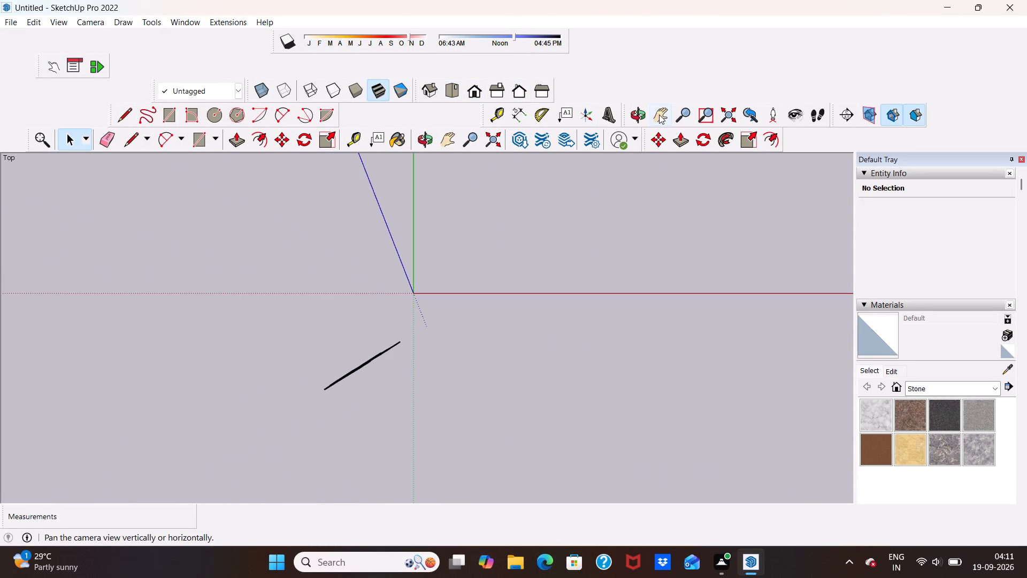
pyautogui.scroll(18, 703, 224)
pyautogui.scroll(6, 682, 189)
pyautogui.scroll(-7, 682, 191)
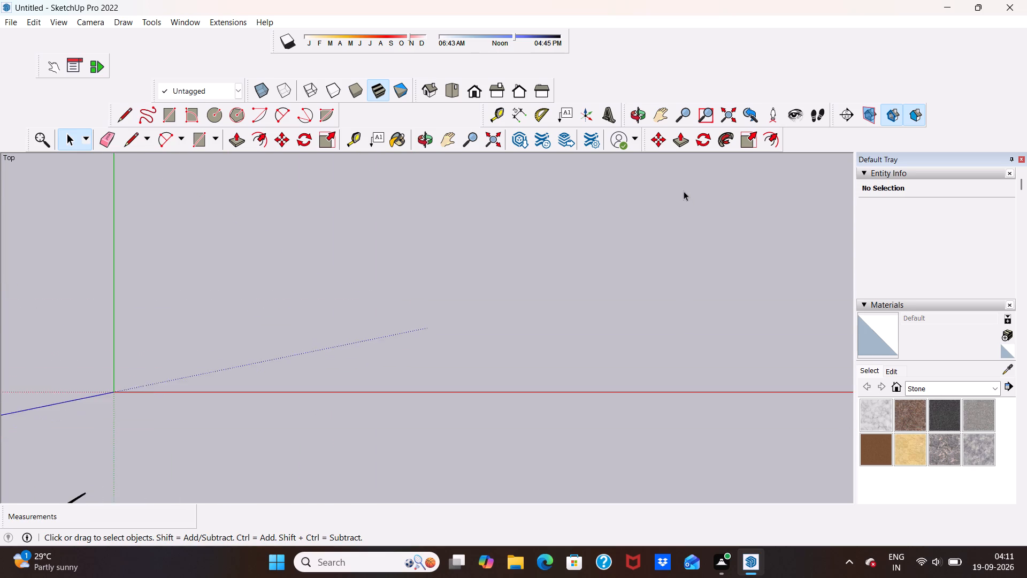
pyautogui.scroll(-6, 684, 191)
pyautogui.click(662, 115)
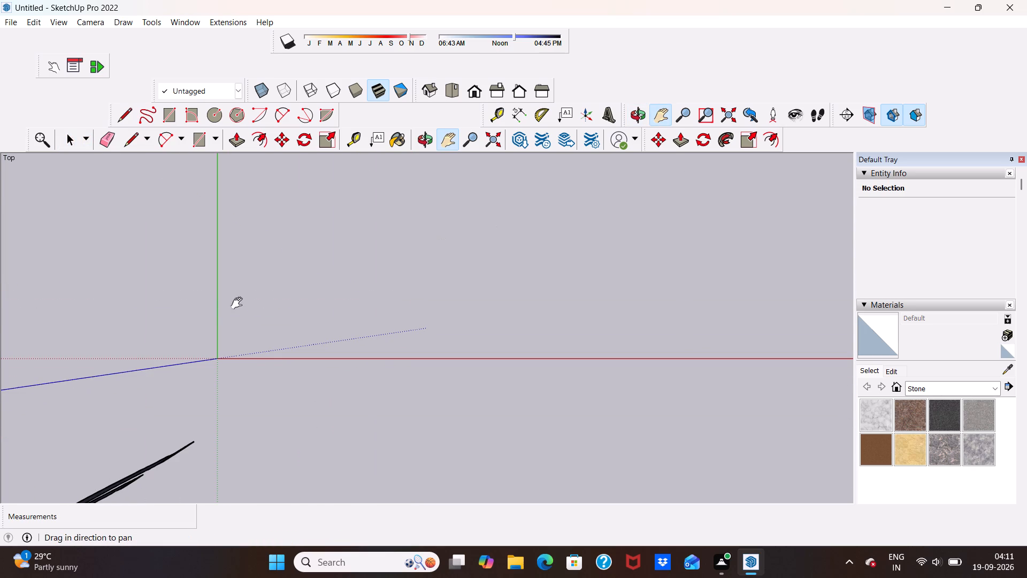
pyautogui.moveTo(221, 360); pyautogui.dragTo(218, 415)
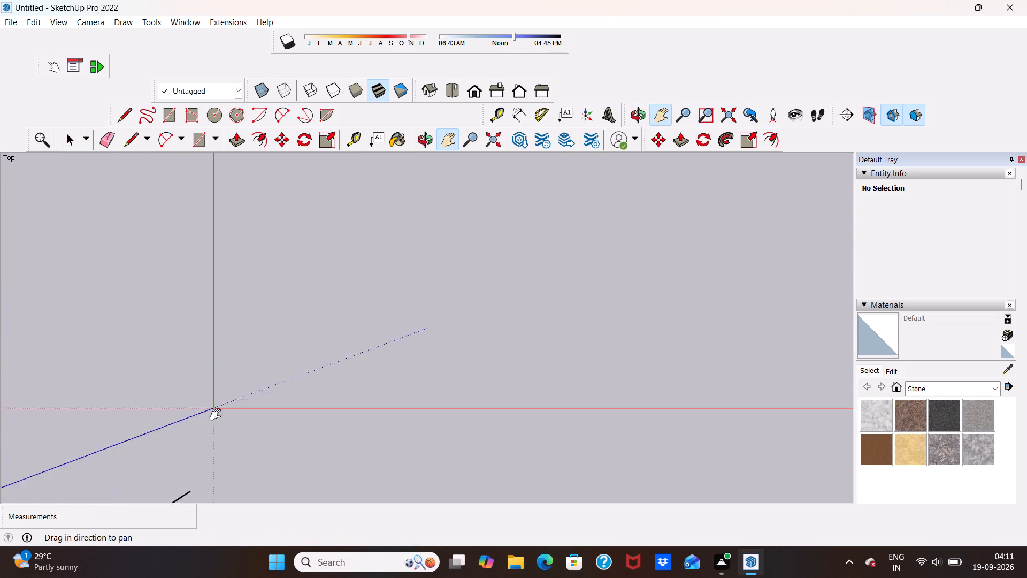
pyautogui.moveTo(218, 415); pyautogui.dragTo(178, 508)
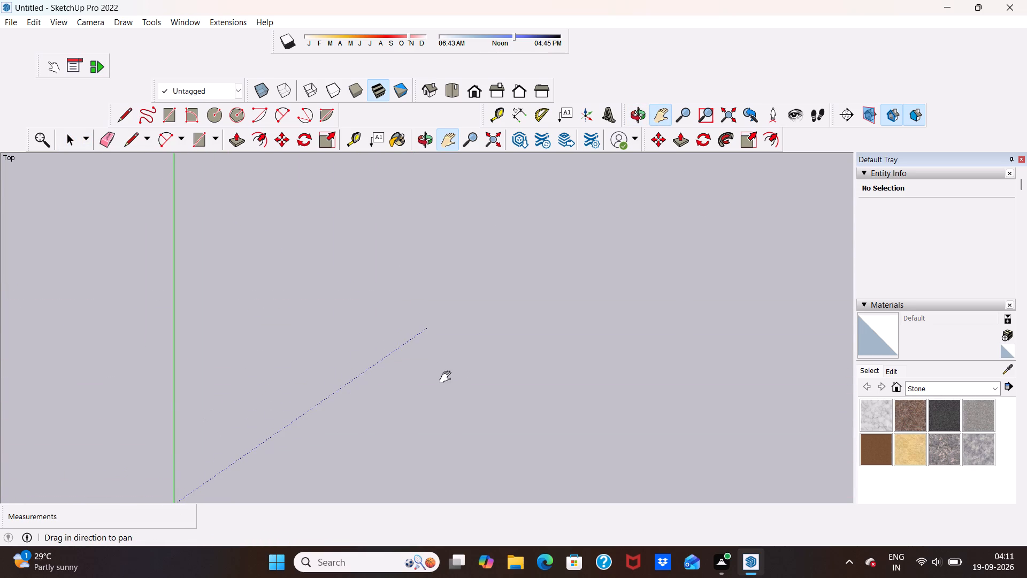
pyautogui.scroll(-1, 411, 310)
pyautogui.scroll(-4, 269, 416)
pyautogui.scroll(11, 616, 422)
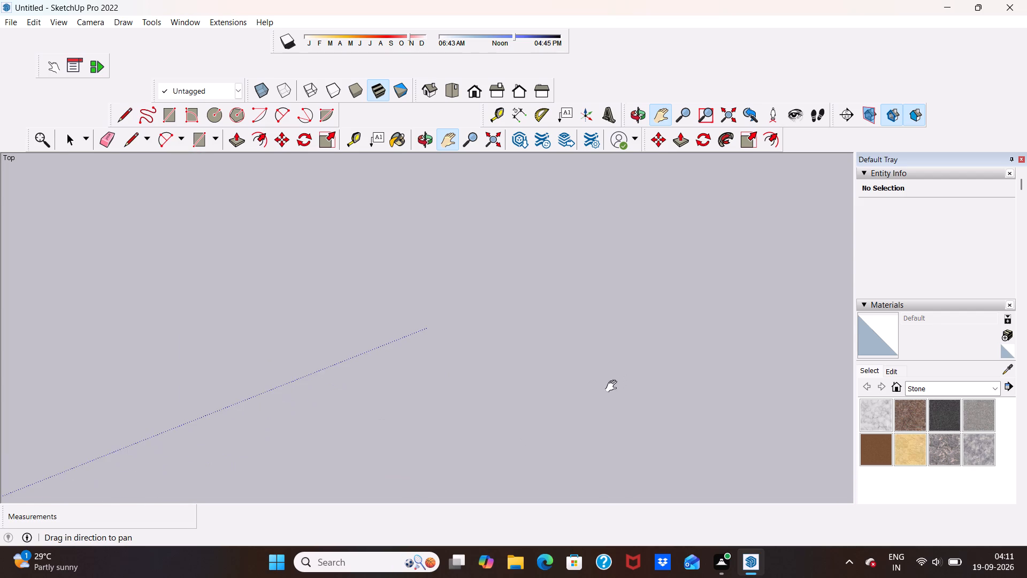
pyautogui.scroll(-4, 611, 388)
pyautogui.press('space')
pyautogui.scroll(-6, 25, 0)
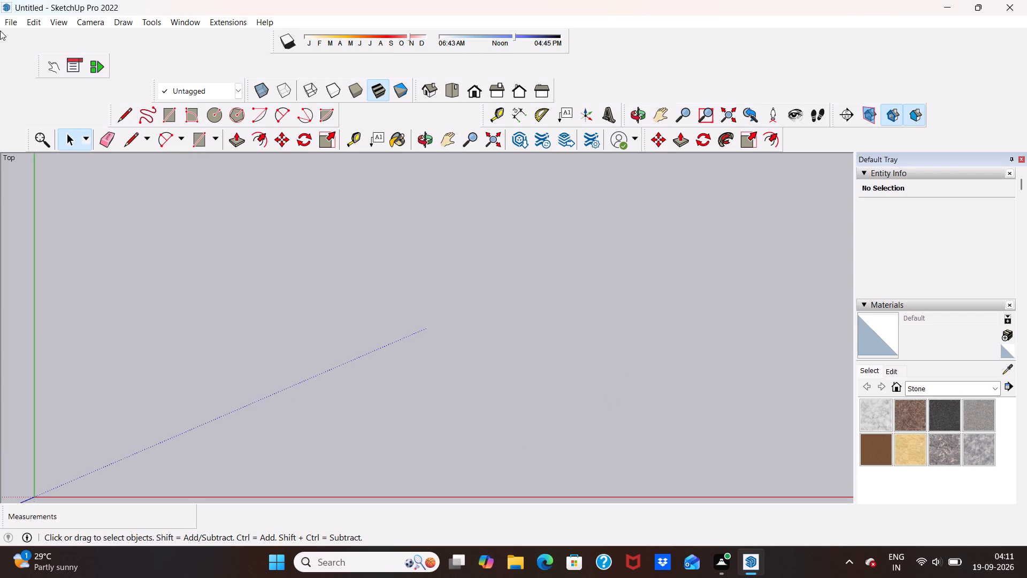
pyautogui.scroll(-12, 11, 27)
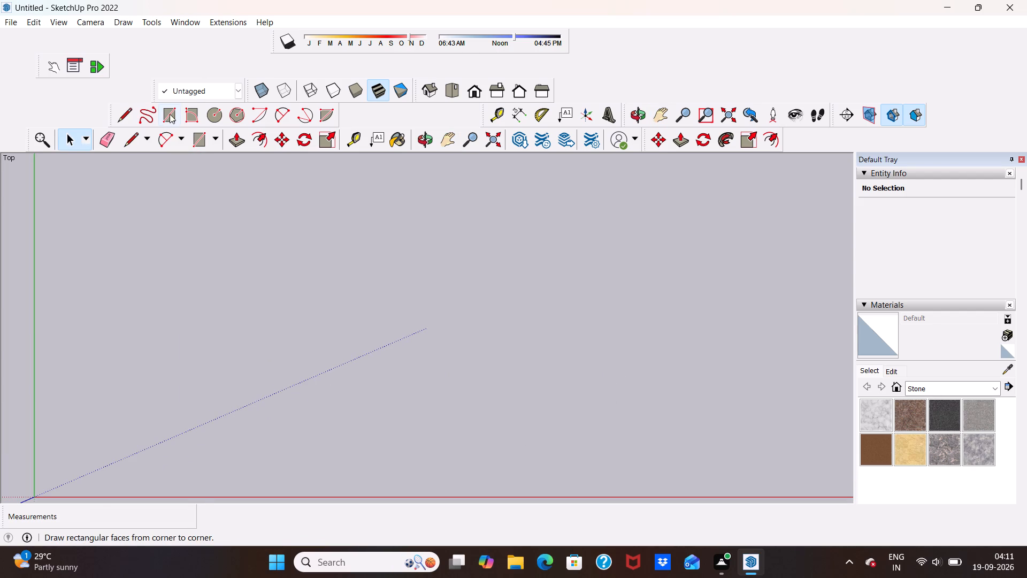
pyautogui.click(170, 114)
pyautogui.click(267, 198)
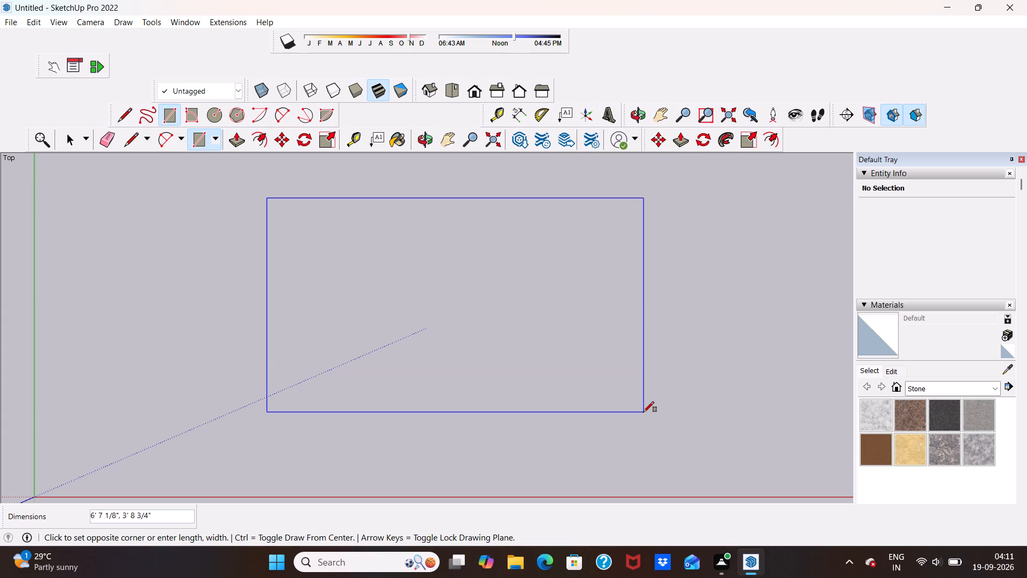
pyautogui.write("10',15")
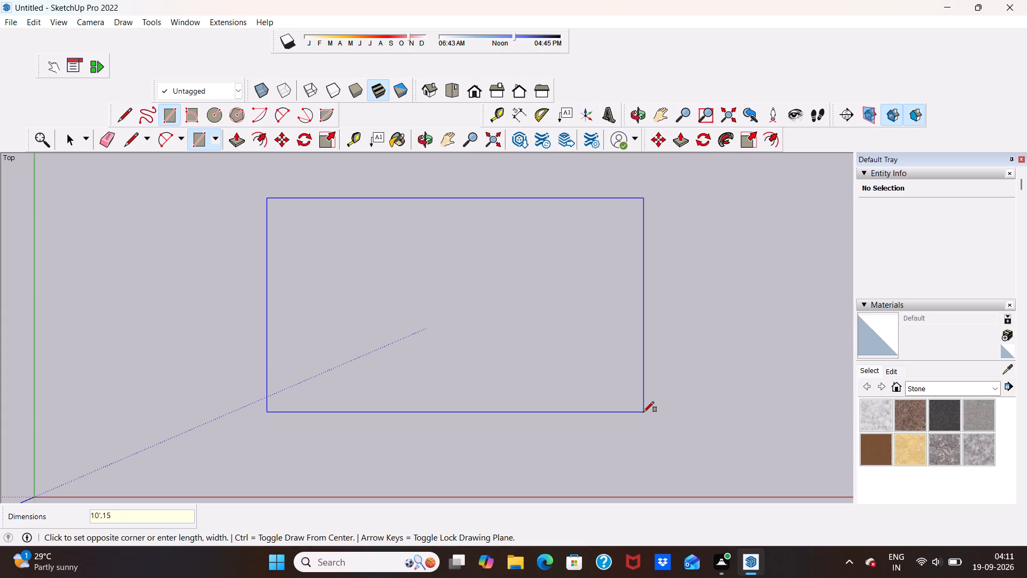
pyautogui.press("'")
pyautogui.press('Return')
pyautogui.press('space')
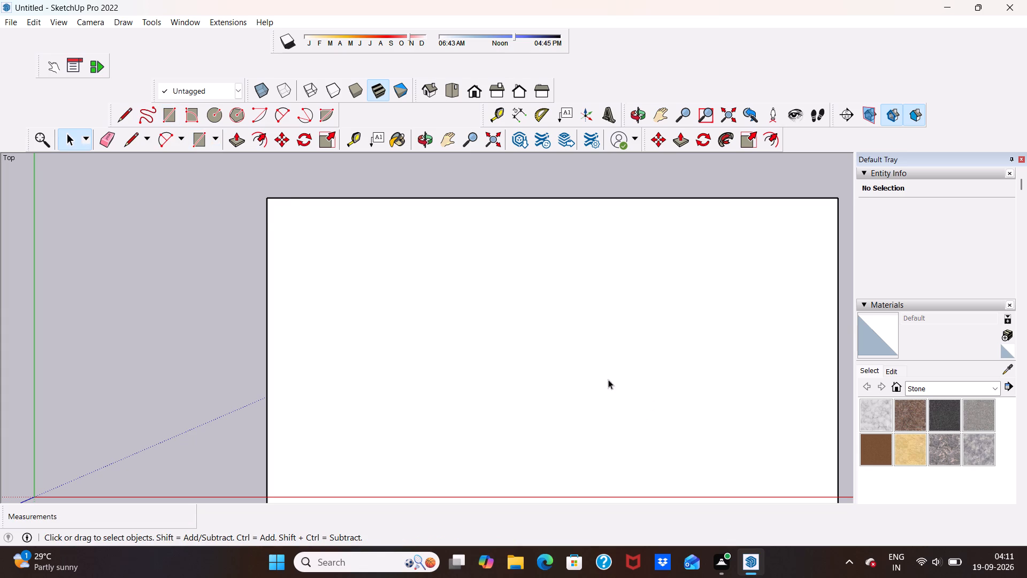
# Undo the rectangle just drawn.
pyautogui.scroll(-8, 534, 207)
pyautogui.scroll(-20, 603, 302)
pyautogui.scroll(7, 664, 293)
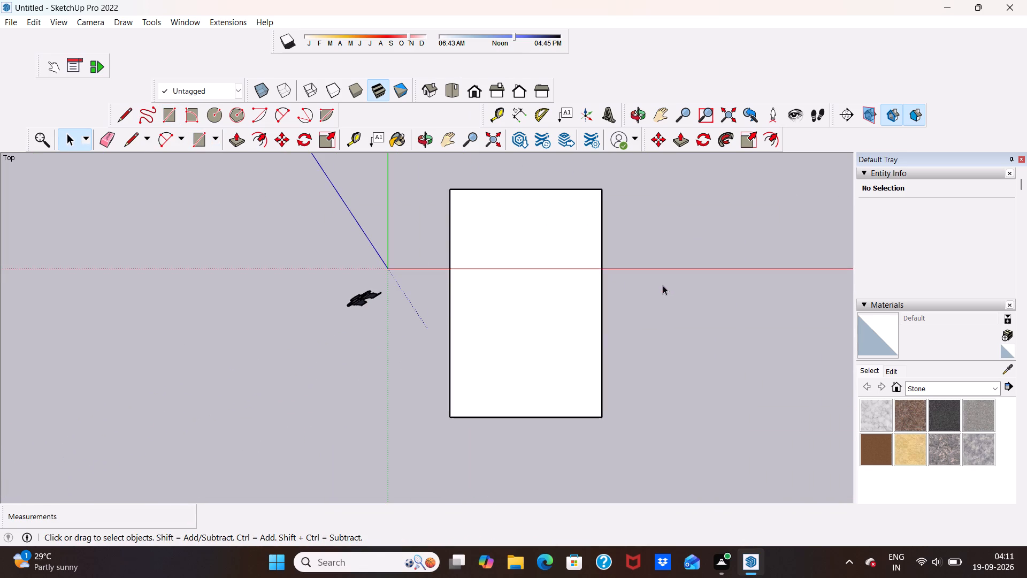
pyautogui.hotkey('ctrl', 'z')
# Draw a nearly square rectangle of about 283 sq ft freehand on the ground plane, between the positive red and green axes.
pyautogui.scroll(-6, 567, 214)
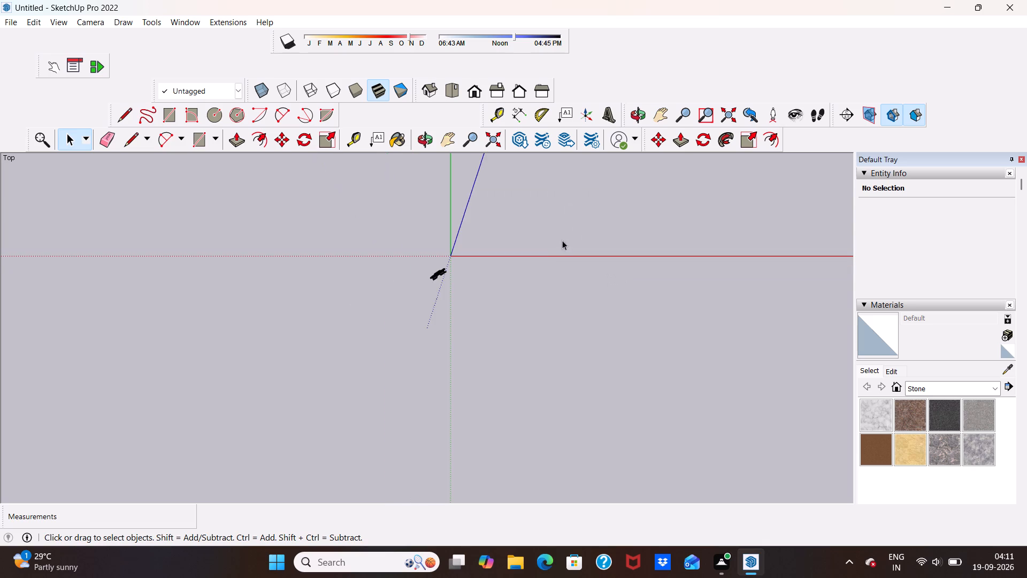
pyautogui.scroll(15, 637, 164)
pyautogui.scroll(-9, 592, 231)
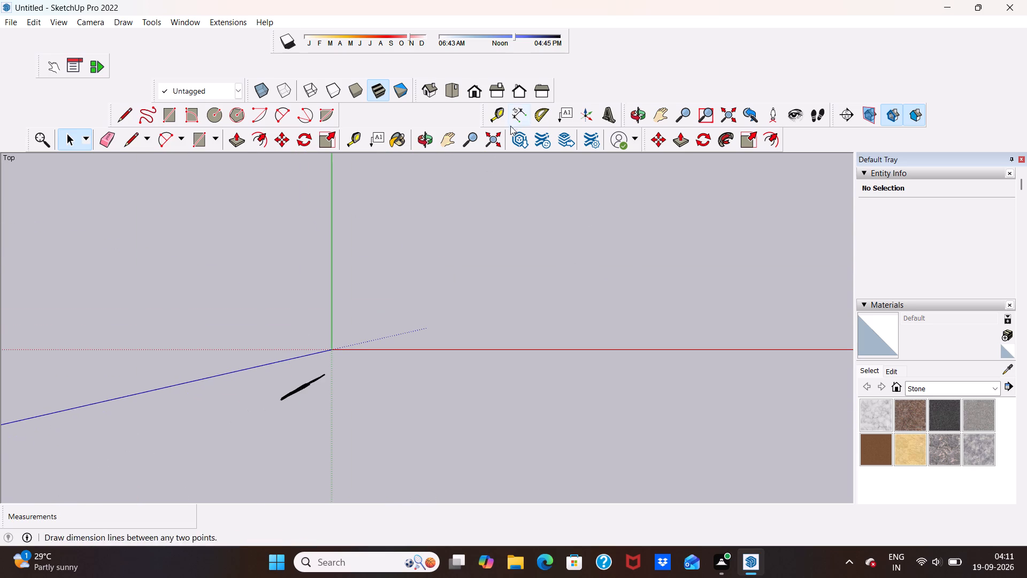
pyautogui.click(449, 138)
pyautogui.moveTo(334, 351); pyautogui.dragTo(334, 349)
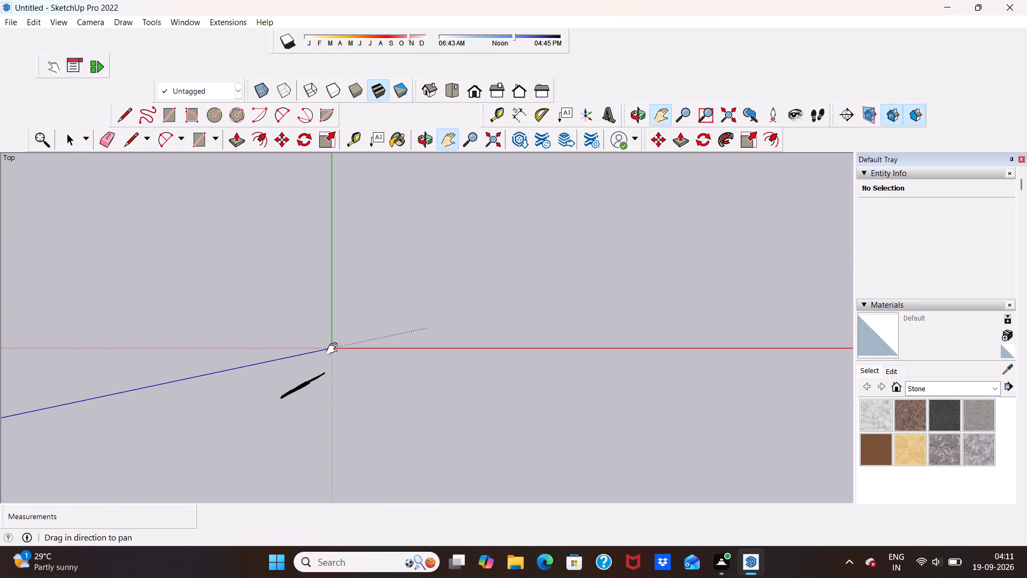
pyautogui.moveTo(334, 349); pyautogui.dragTo(101, 473)
pyautogui.moveTo(211, 389); pyautogui.dragTo(139, 409)
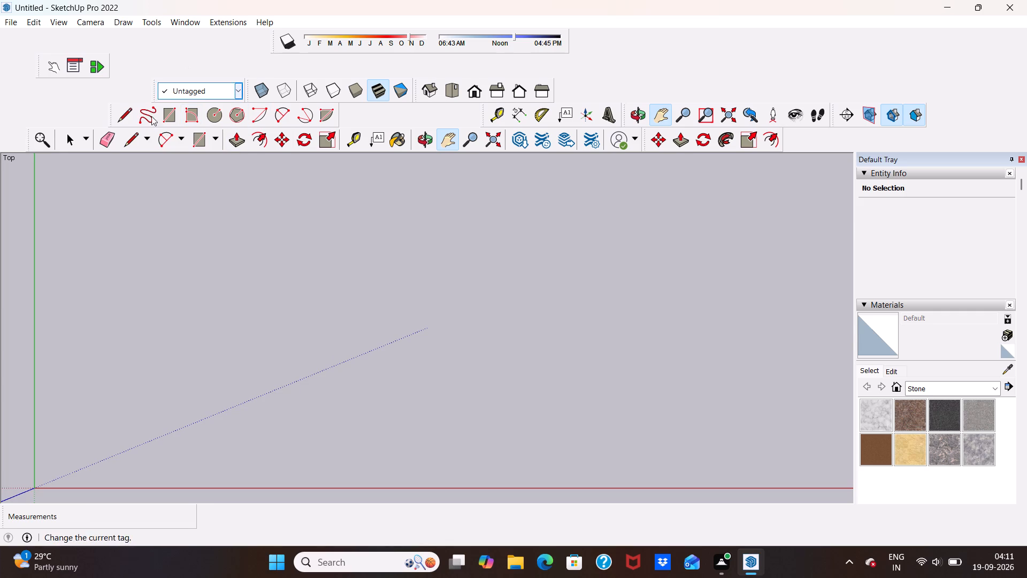
pyautogui.click(162, 108)
pyautogui.scroll(-4, 361, 247)
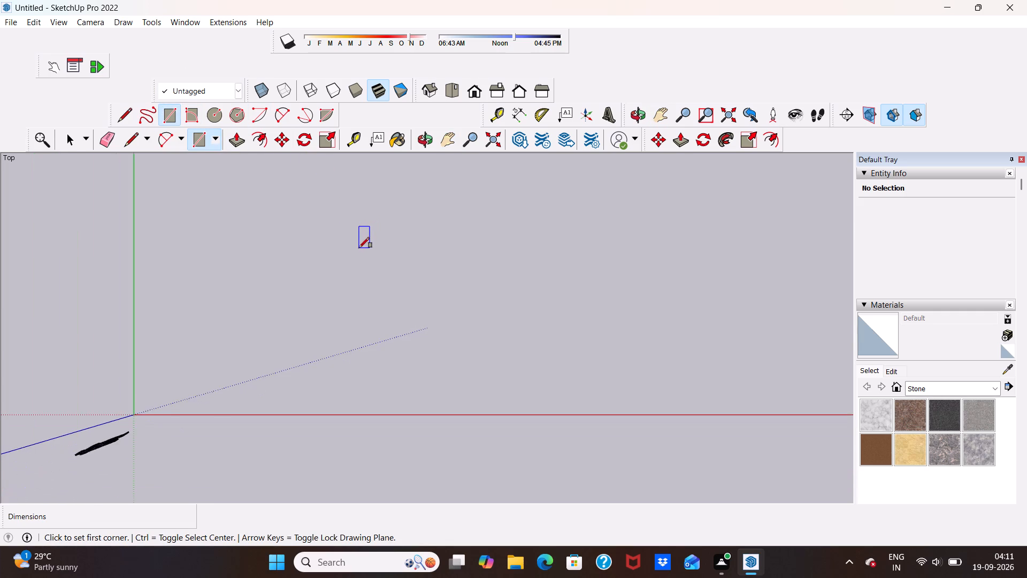
pyautogui.scroll(-2, 359, 248)
pyautogui.scroll(7, 436, 213)
pyautogui.scroll(-6, 394, 225)
pyautogui.scroll(4, 371, 167)
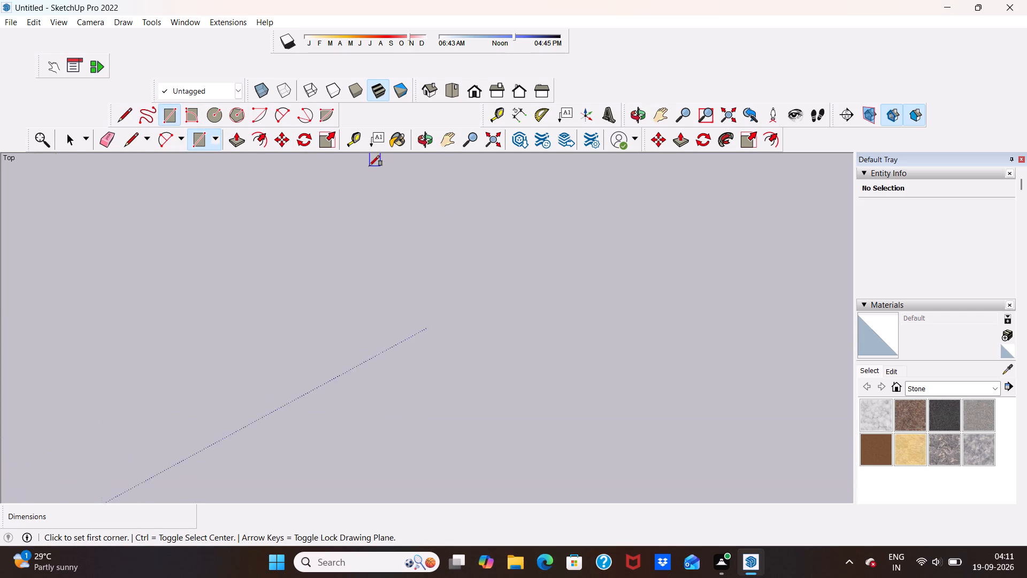
pyautogui.scroll(4, 369, 166)
pyautogui.click(317, 153)
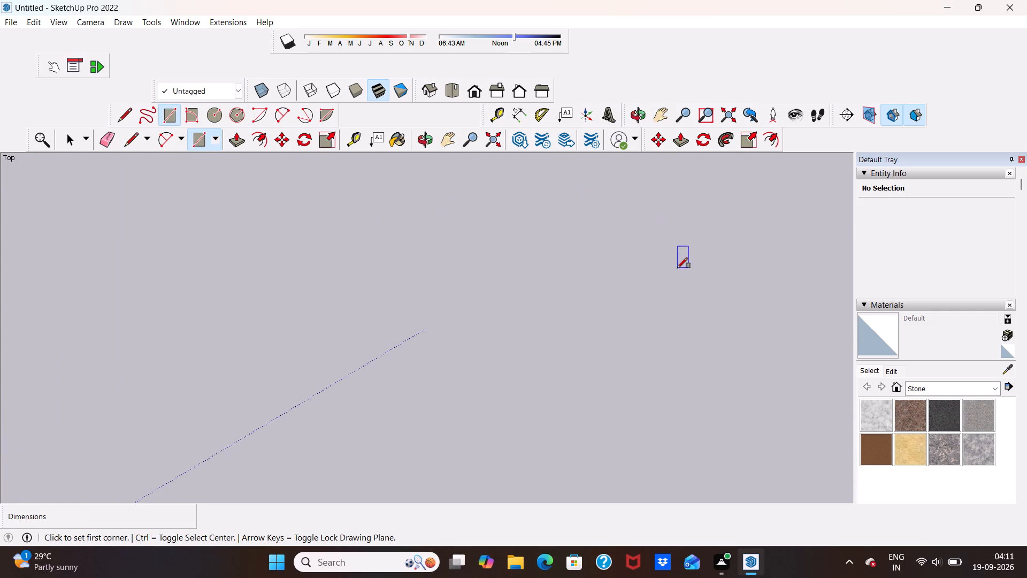
pyautogui.click(296, 202)
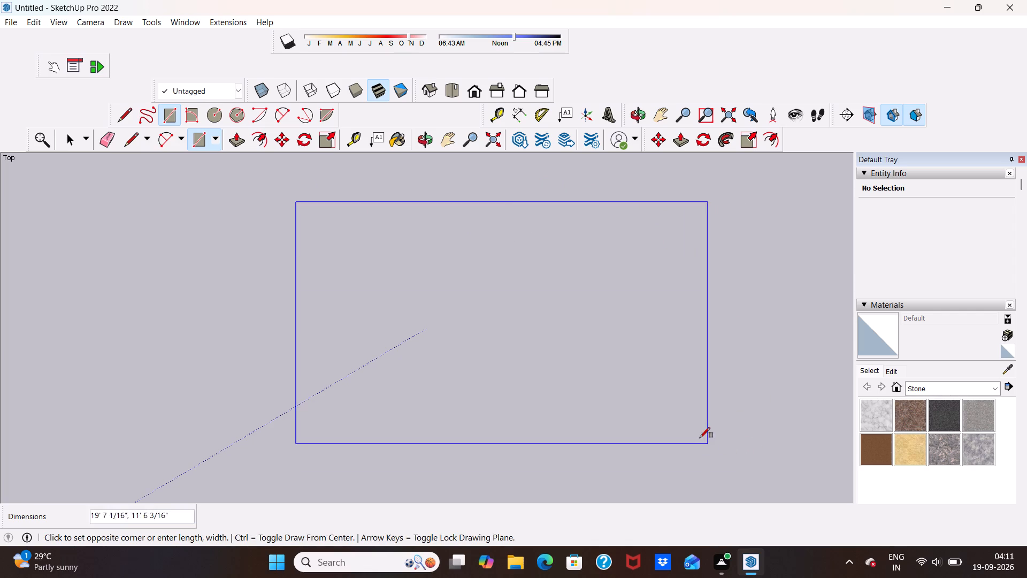
pyautogui.scroll(-6, 656, 371)
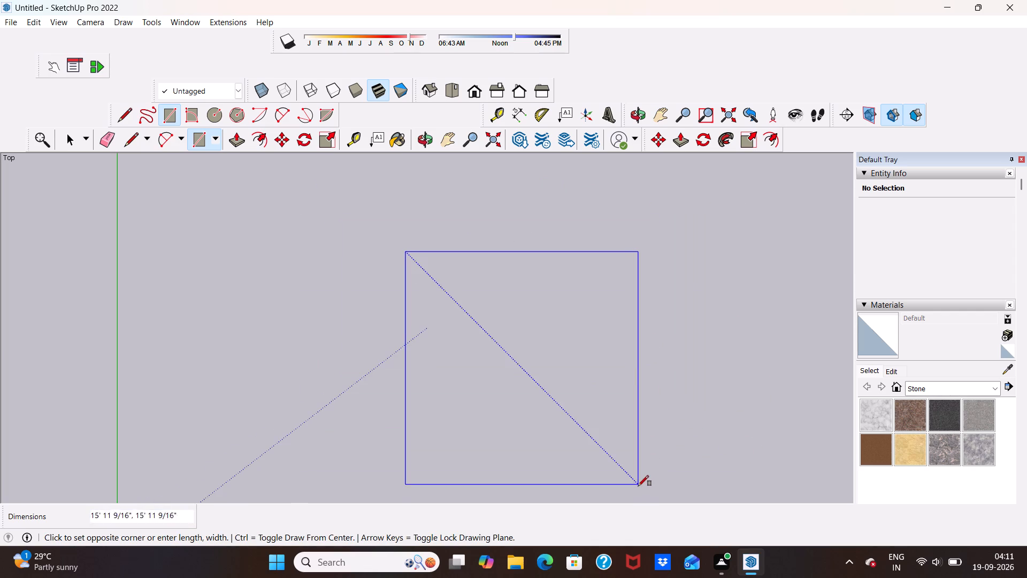
pyautogui.click(654, 494)
pyautogui.press('space')
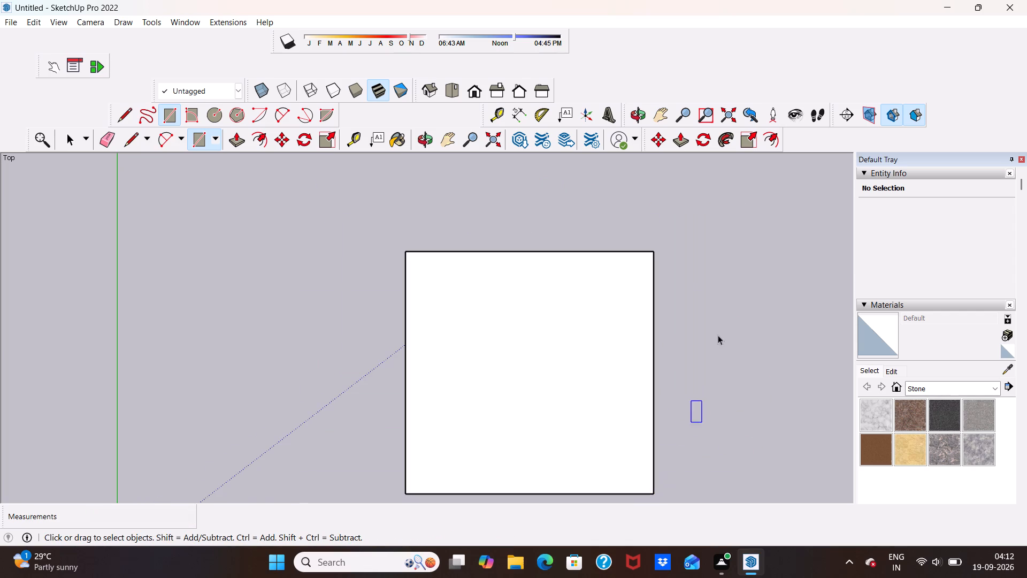
# Push/Pull the rectangular face upward by 10' to form a solid box.
pyautogui.scroll(-11, 676, 224)
pyautogui.moveTo(676, 413); pyautogui.dragTo(606, 228, button='middle')
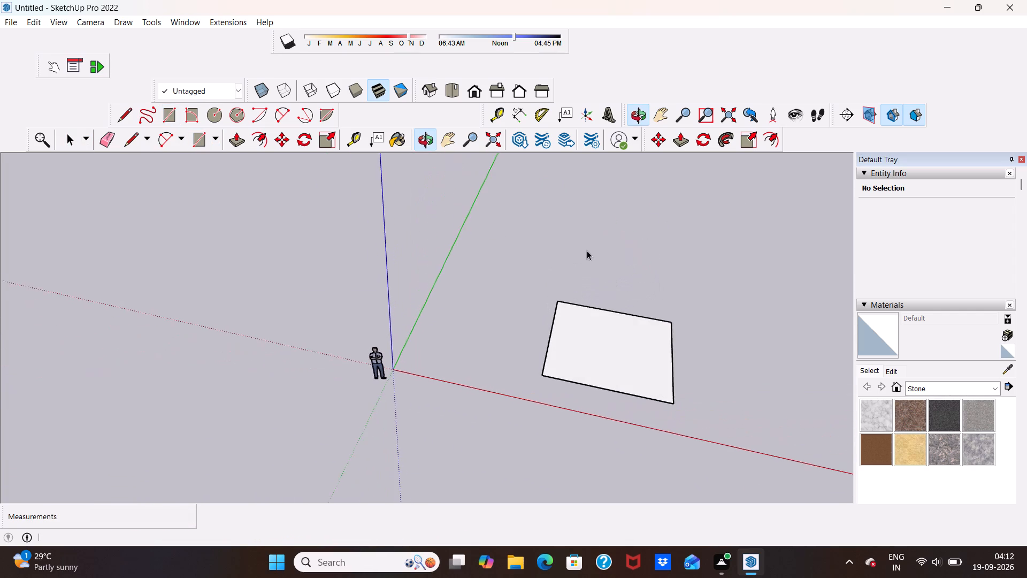
pyautogui.scroll(5, 595, 391)
pyautogui.moveTo(580, 400); pyautogui.dragTo(615, 480, button='middle')
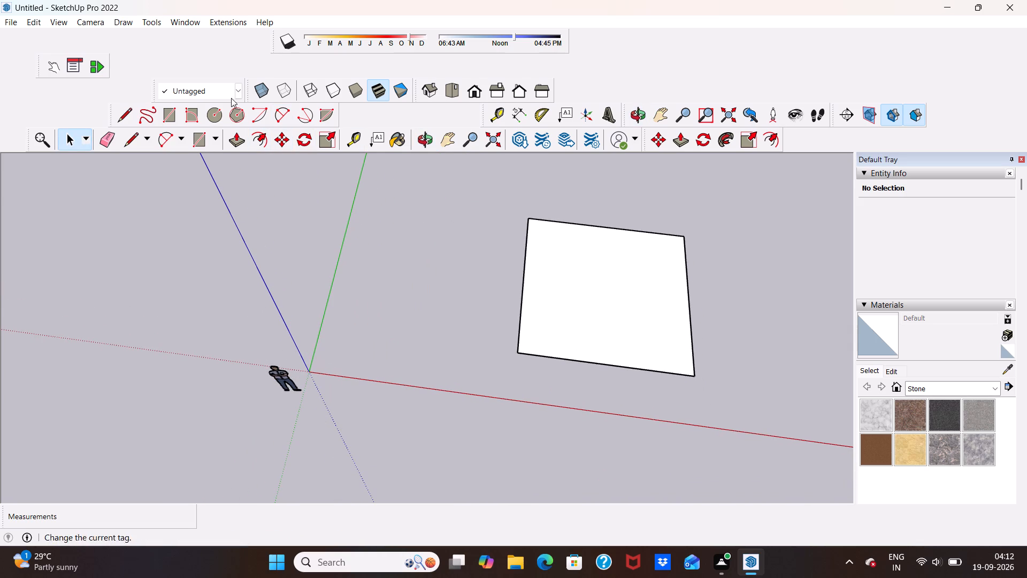
pyautogui.click(235, 139)
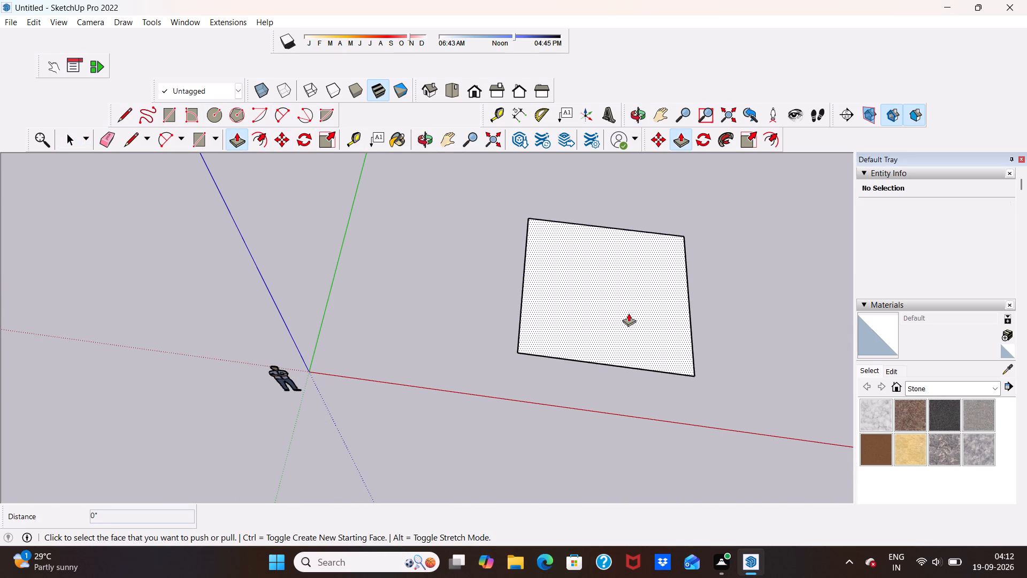
pyautogui.click(618, 316)
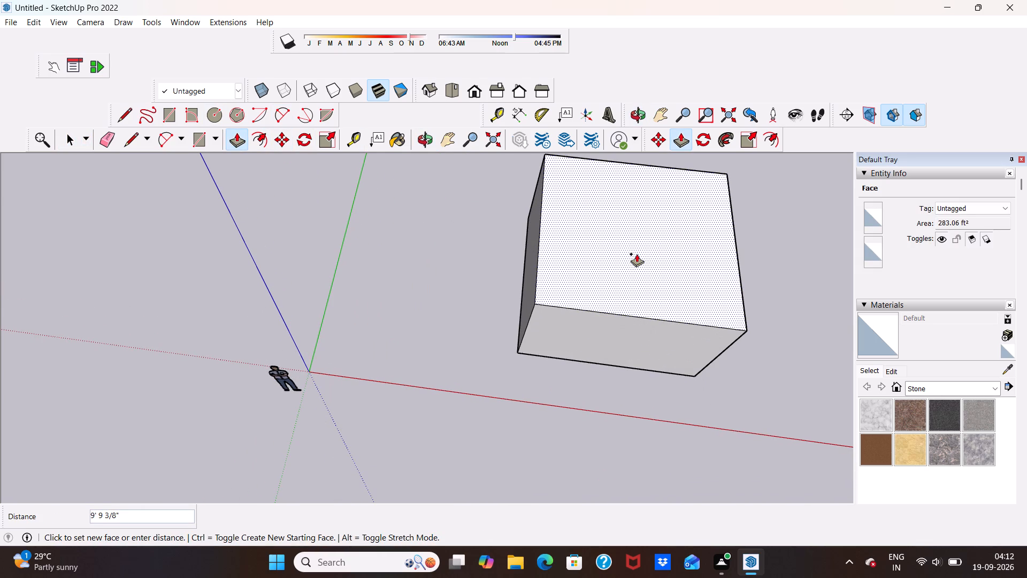
pyautogui.write("10'")
pyautogui.press('Return')
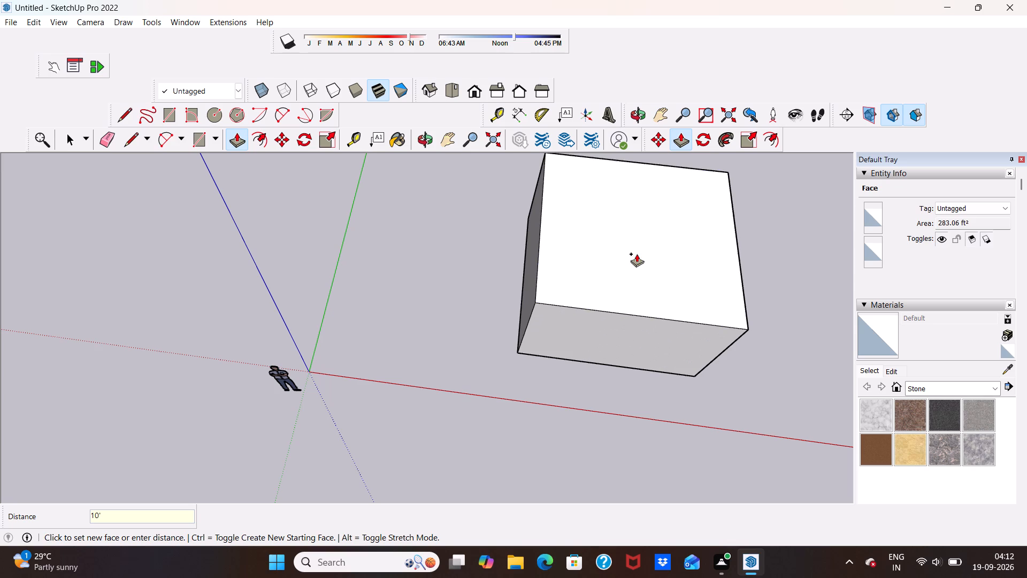
pyautogui.press('space')
# Examine the box from several angles, including the standard top and front views and a raised front perspective.
pyautogui.scroll(-5, 542, 283)
pyautogui.moveTo(583, 319); pyautogui.dragTo(607, 153, button='middle')
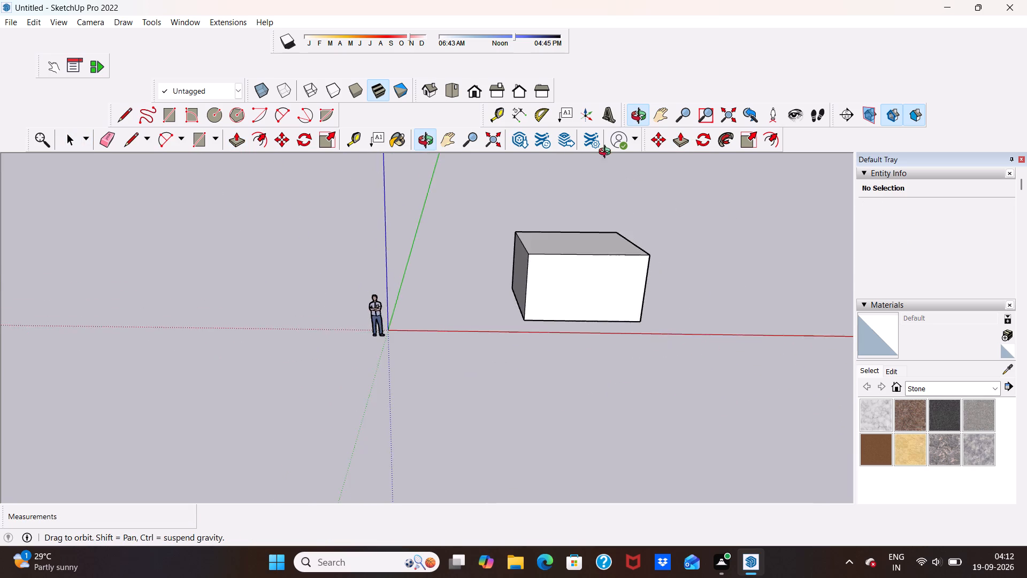
pyautogui.moveTo(607, 153); pyautogui.dragTo(550, 157, button='middle')
pyautogui.scroll(8, 649, 326)
pyautogui.scroll(-5, 617, 255)
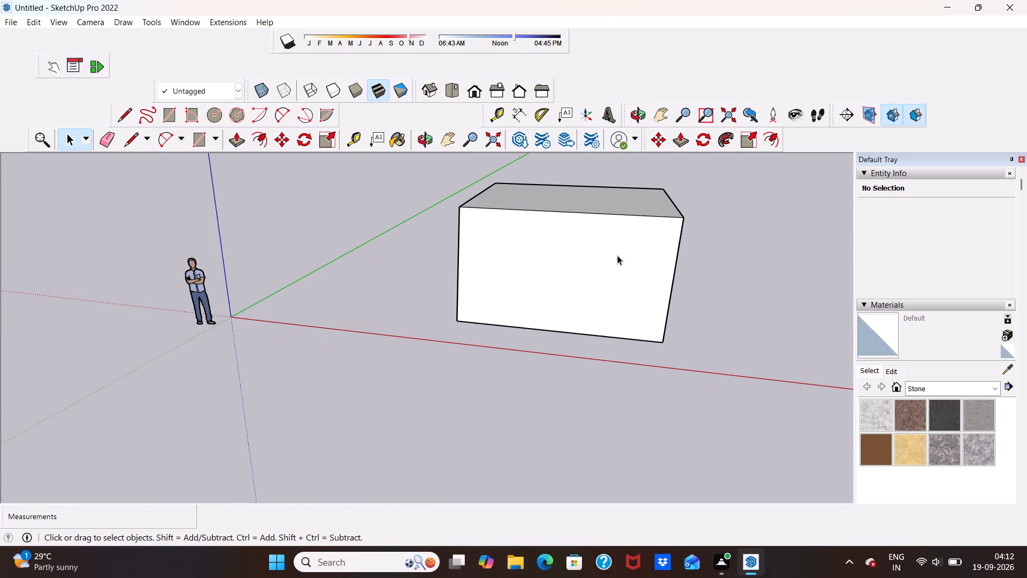
pyautogui.click(448, 93)
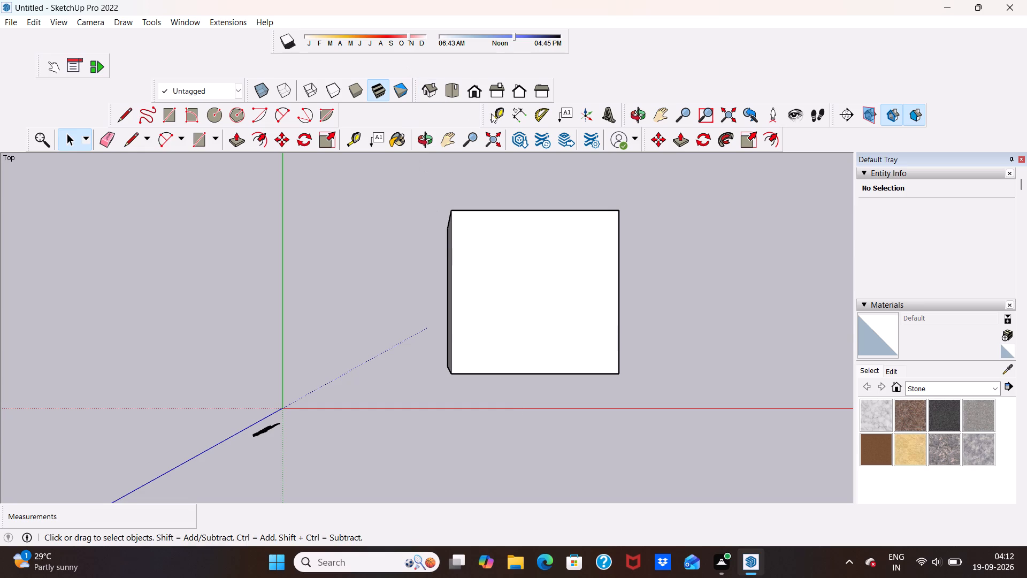
pyautogui.click(474, 96)
pyautogui.scroll(6, 562, 254)
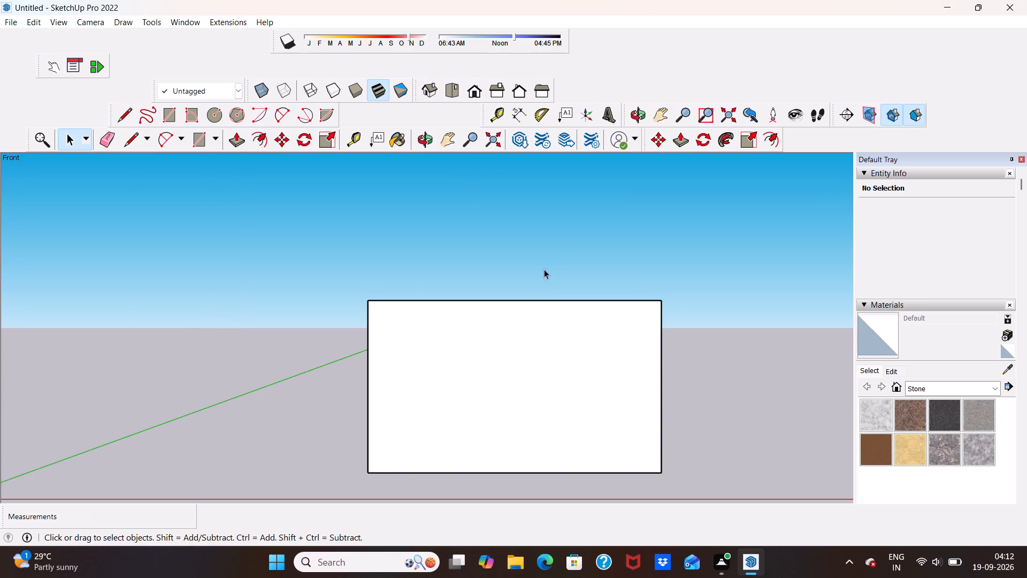
pyautogui.scroll(-6, 533, 286)
pyautogui.moveTo(543, 309); pyautogui.dragTo(530, 354, button='middle')
pyautogui.scroll(6, 522, 321)
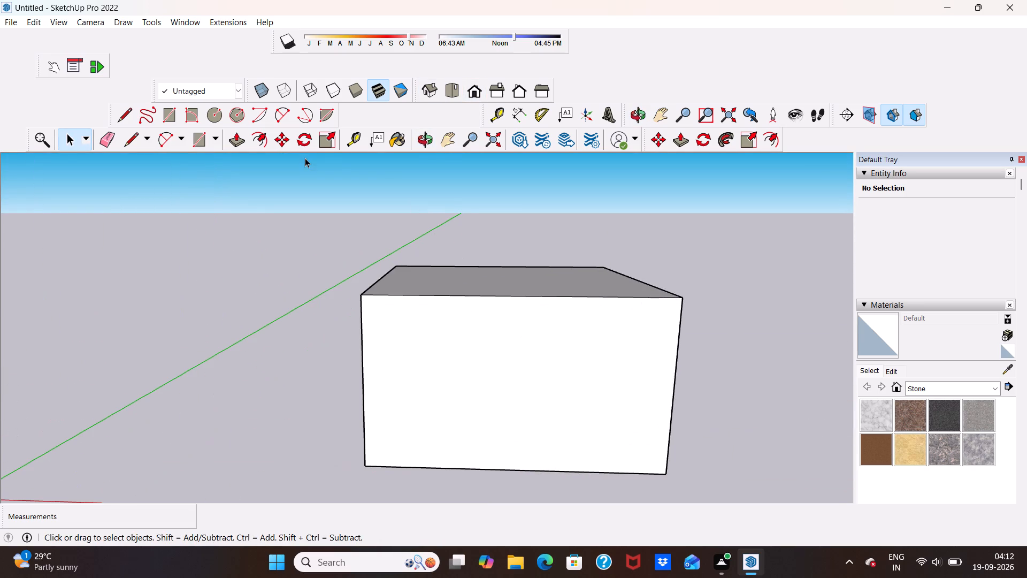
# Erase the box's top front edge so that its top and front faces are removed and the interior is open.
pyautogui.click(102, 141)
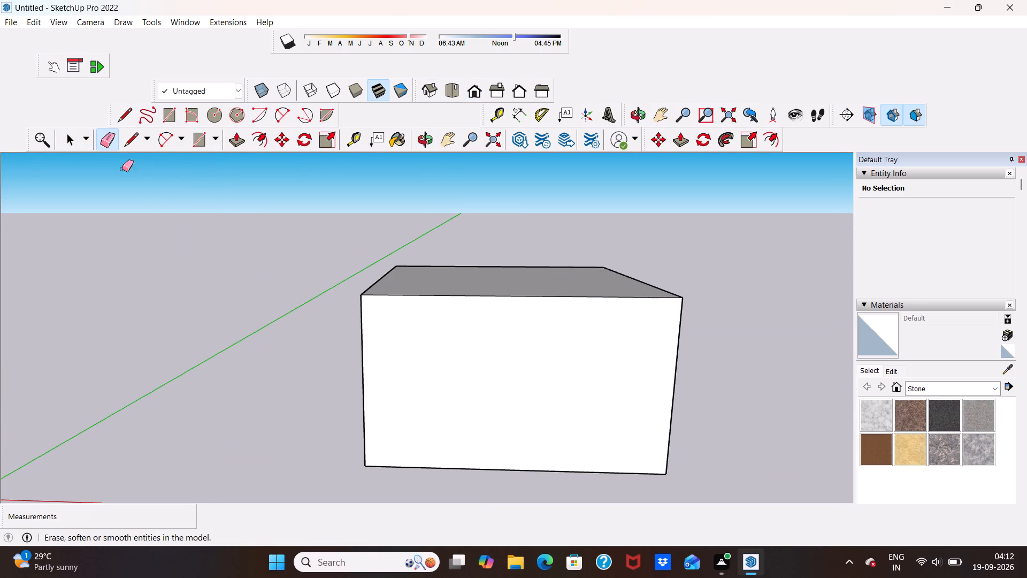
pyautogui.scroll(6, 503, 292)
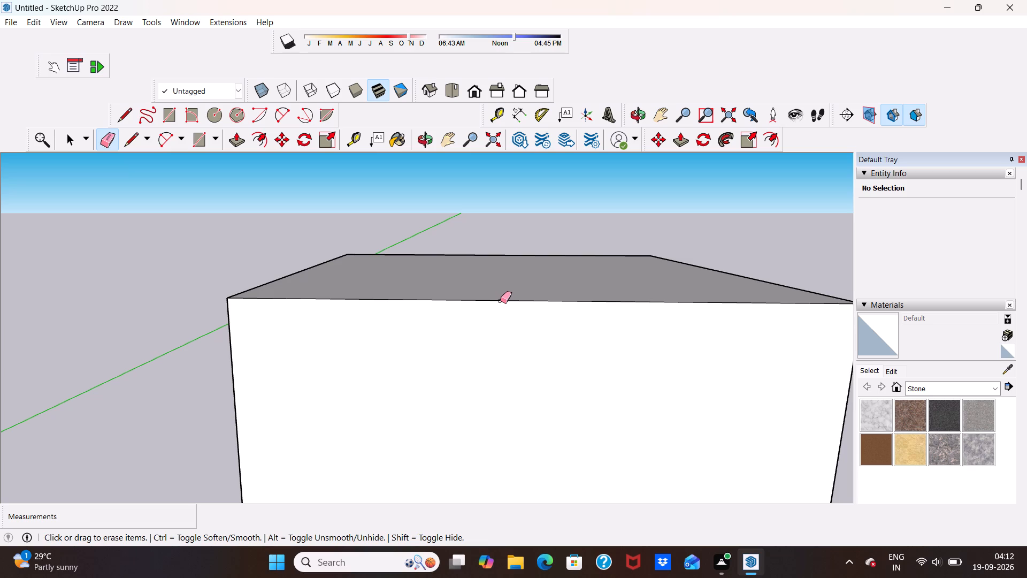
pyautogui.click(503, 298)
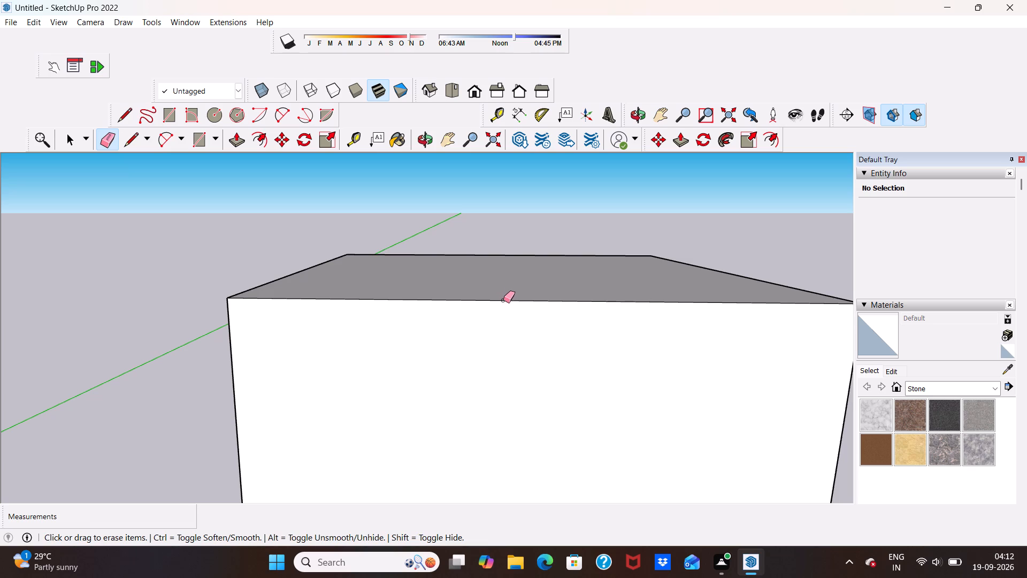
pyautogui.click(503, 301)
pyautogui.scroll(-7, 502, 301)
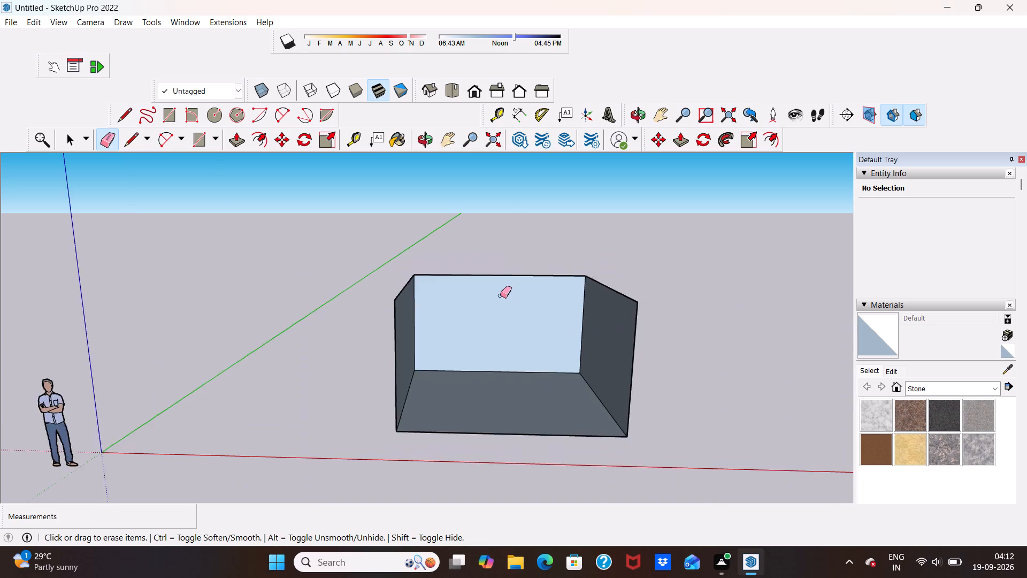
pyautogui.scroll(-3, 500, 295)
pyautogui.scroll(4, 510, 318)
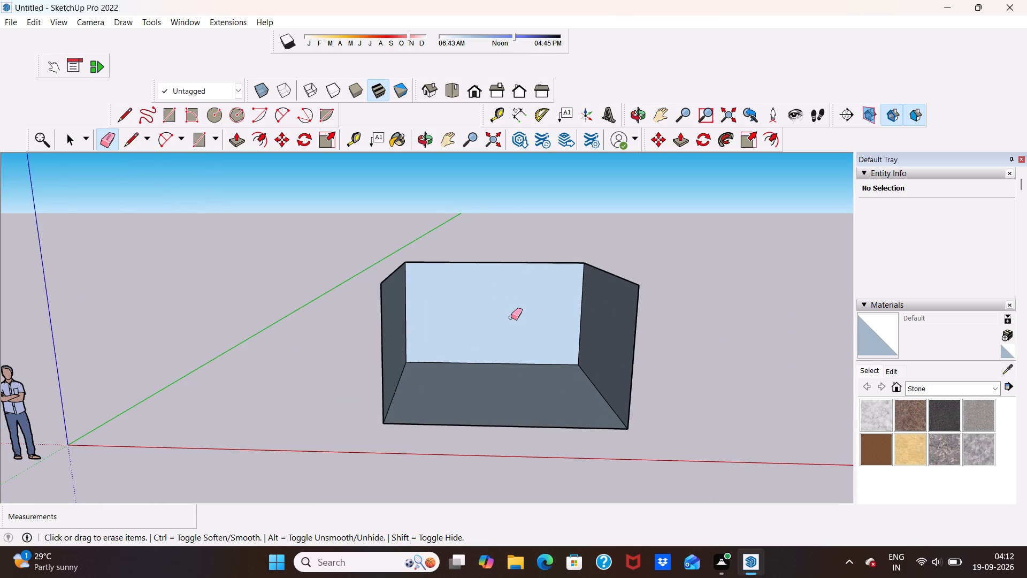
pyautogui.scroll(2, 517, 329)
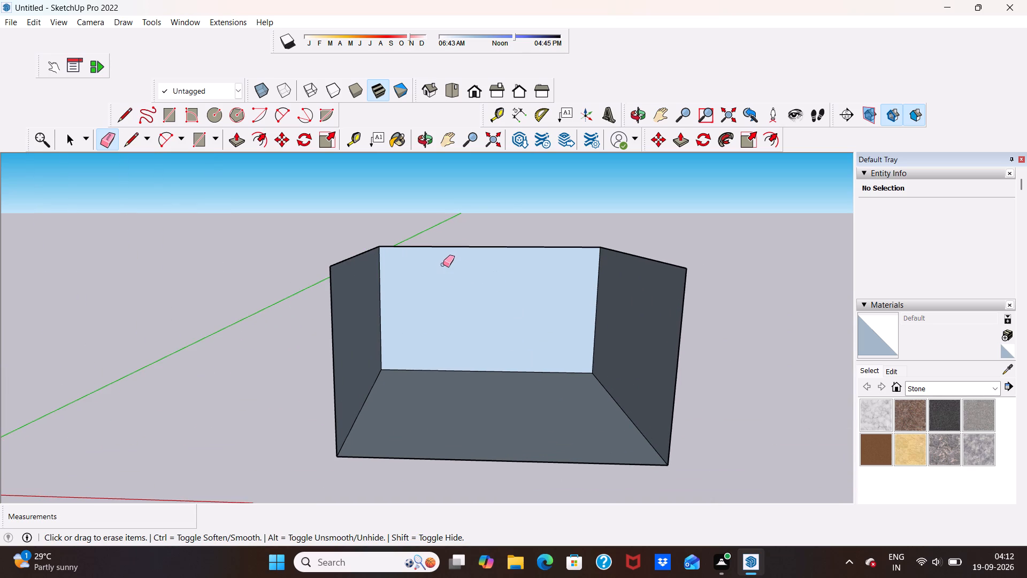
pyautogui.scroll(-6, 443, 264)
pyautogui.scroll(7, 560, 331)
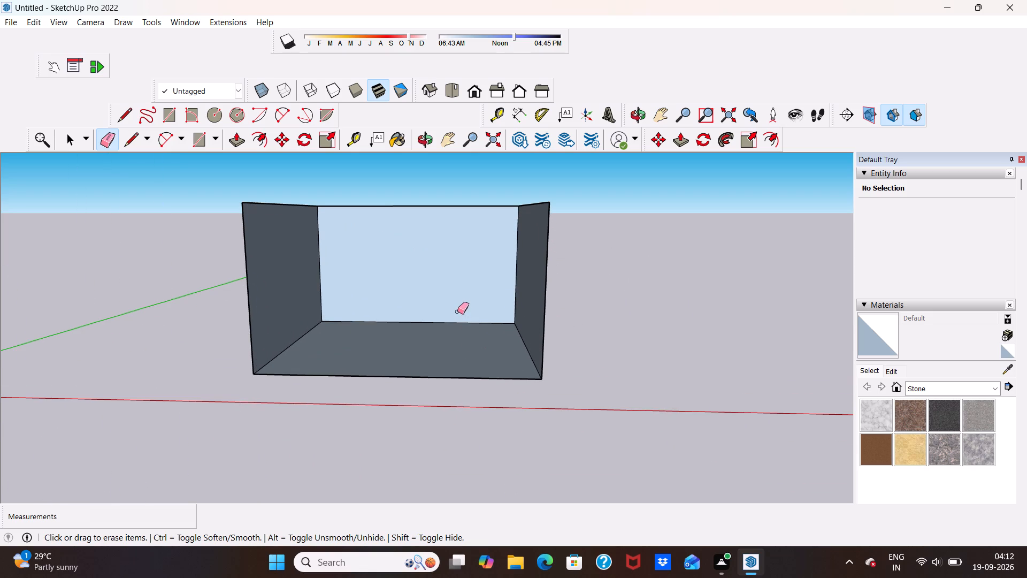
pyautogui.press('space')
# Examine the opened box's interior, its back wall, side walls and floor, from a raised front view at several distances.
pyautogui.scroll(1, 416, 283)
pyautogui.moveTo(416, 283); pyautogui.dragTo(424, 315, button='middle')
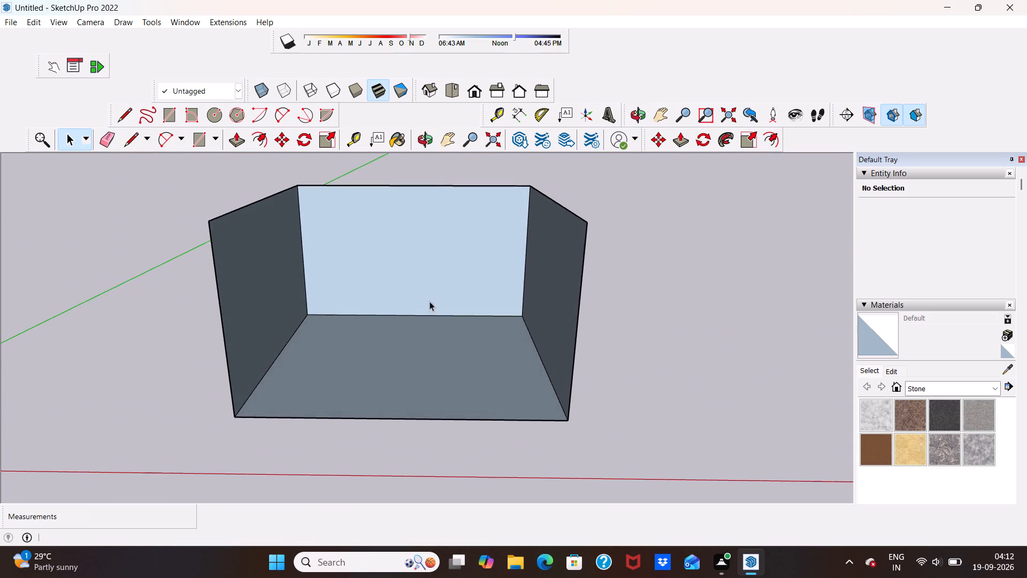
pyautogui.scroll(-2, 430, 301)
pyautogui.scroll(5, 435, 250)
pyautogui.scroll(-4, 430, 233)
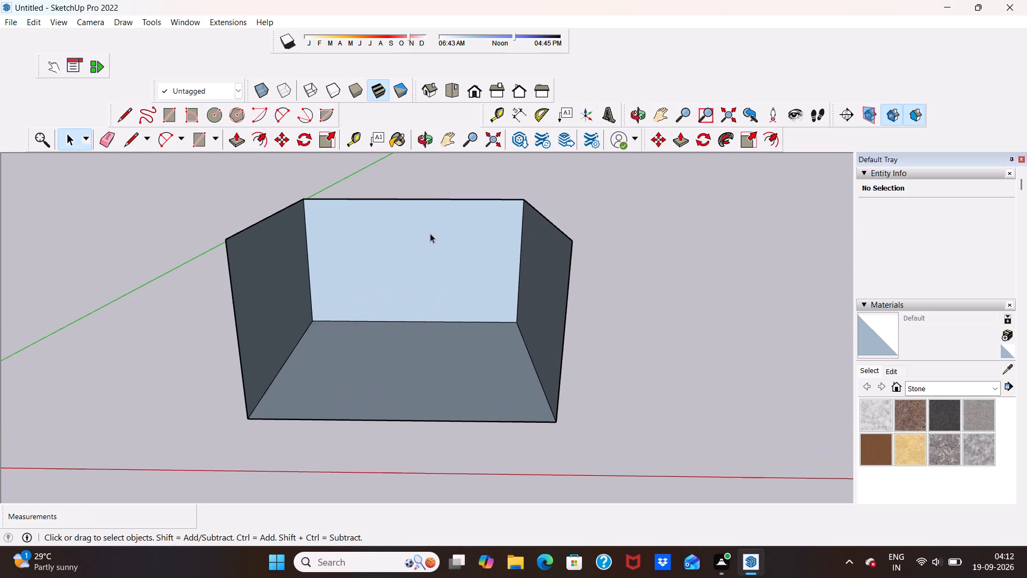
pyautogui.scroll(3, 353, 246)
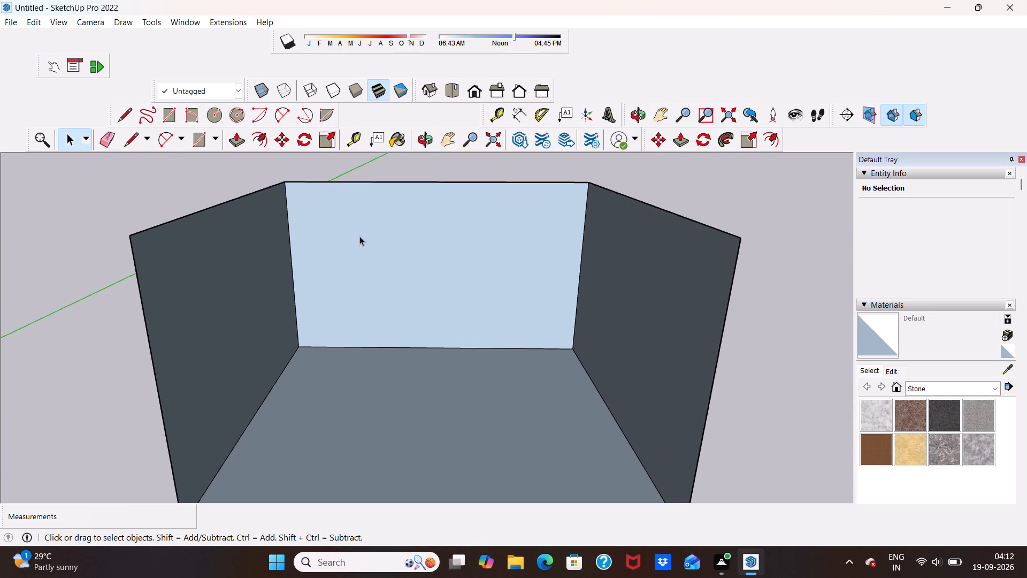
pyautogui.scroll(-6, 359, 234)
pyautogui.scroll(4, 410, 217)
pyautogui.middleClick(392, 322)
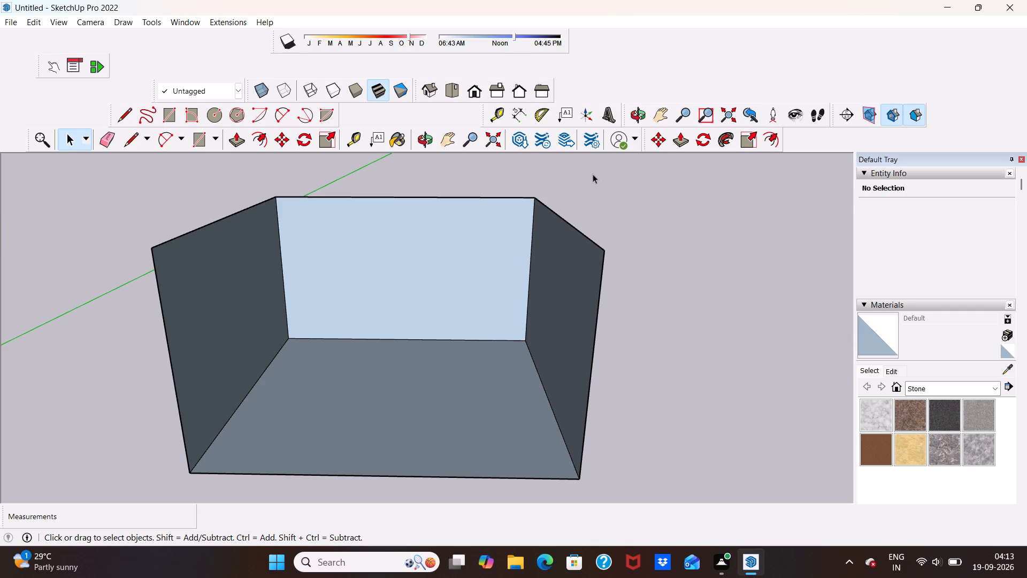
pyautogui.scroll(-7, 280, 273)
pyautogui.scroll(6, 257, 284)
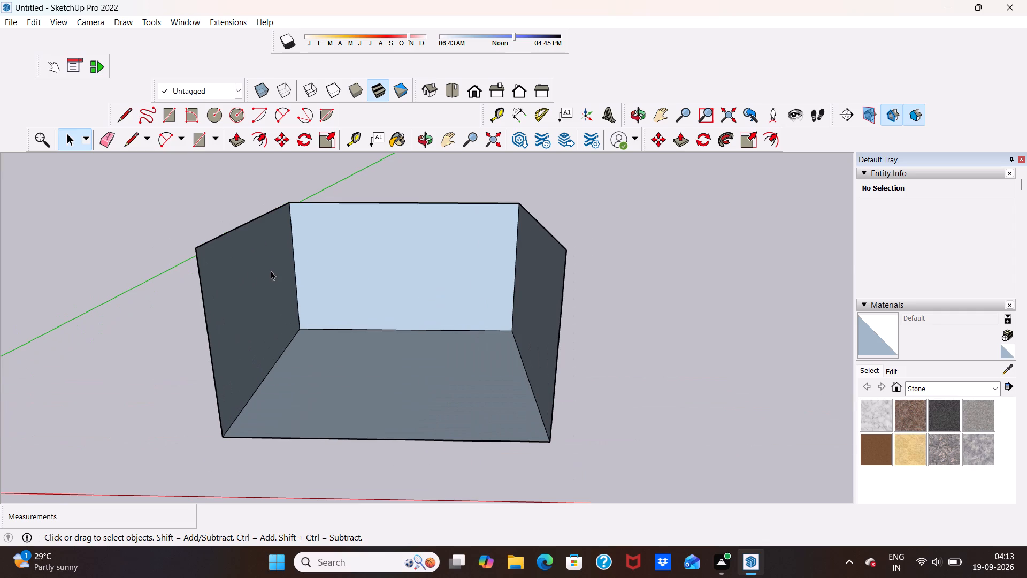
pyautogui.scroll(-2, 357, 258)
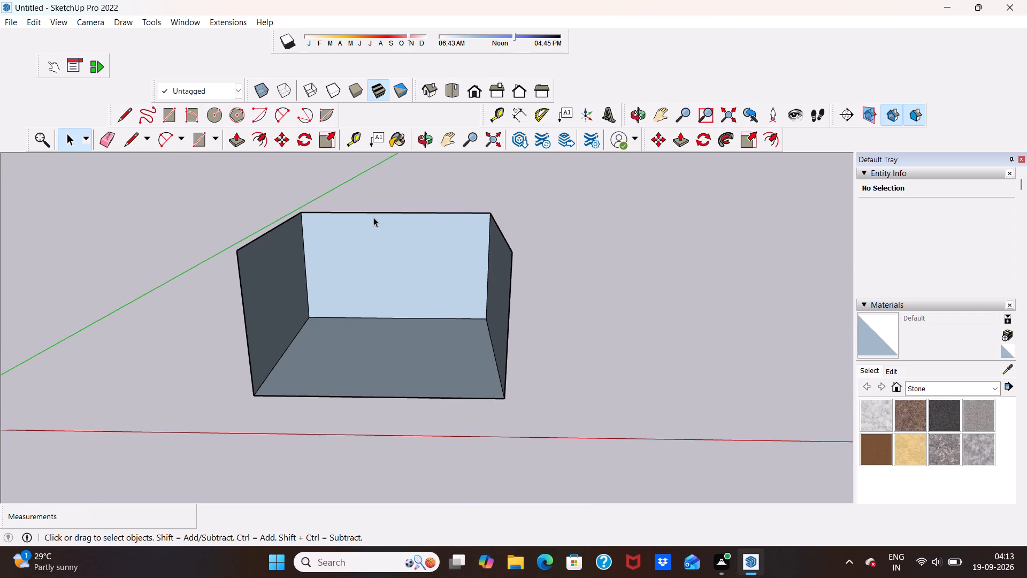
pyautogui.scroll(1, 375, 217)
pyautogui.scroll(-1, 375, 217)
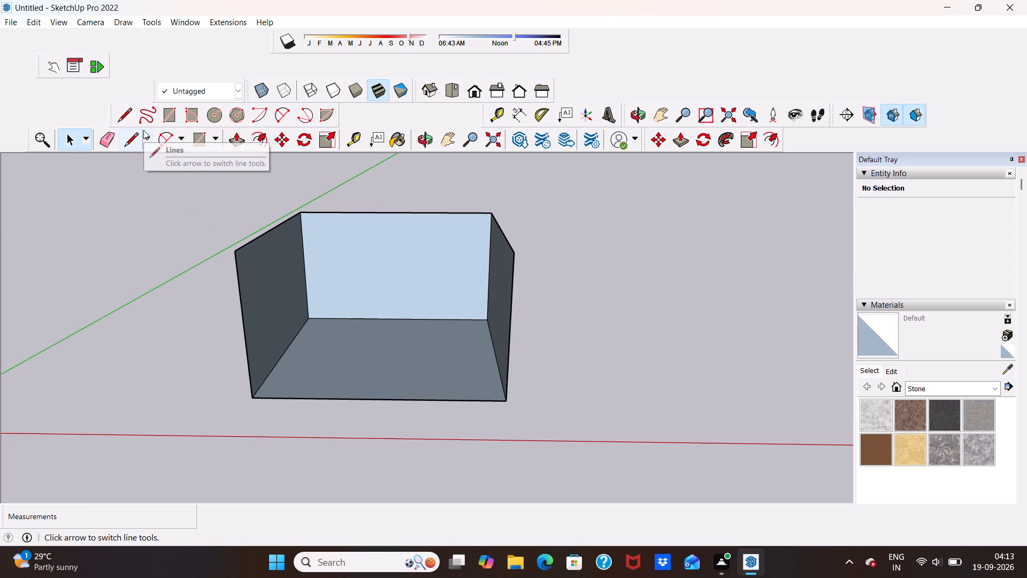
pyautogui.scroll(1, 300, 236)
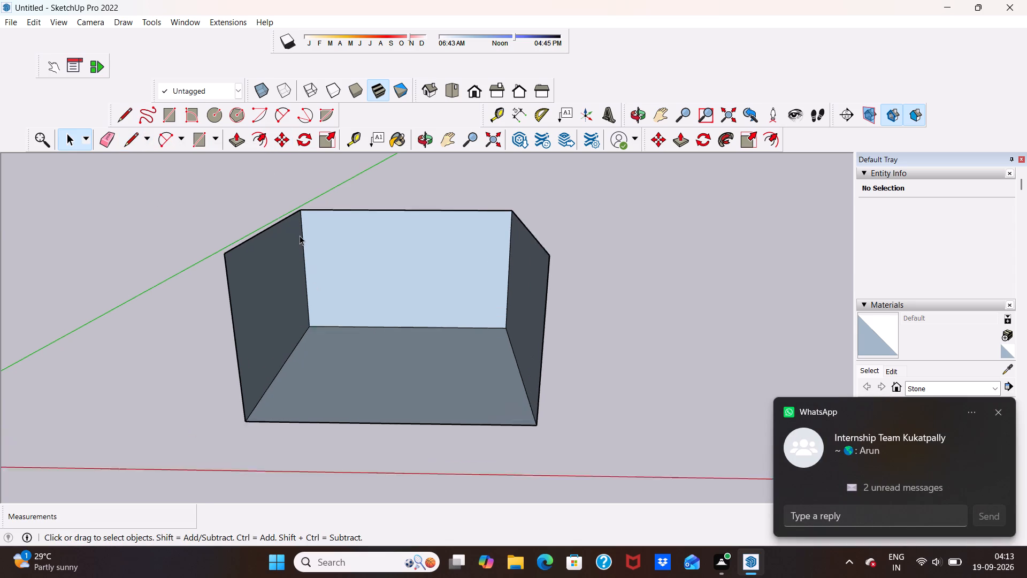
pyautogui.scroll(1, 300, 235)
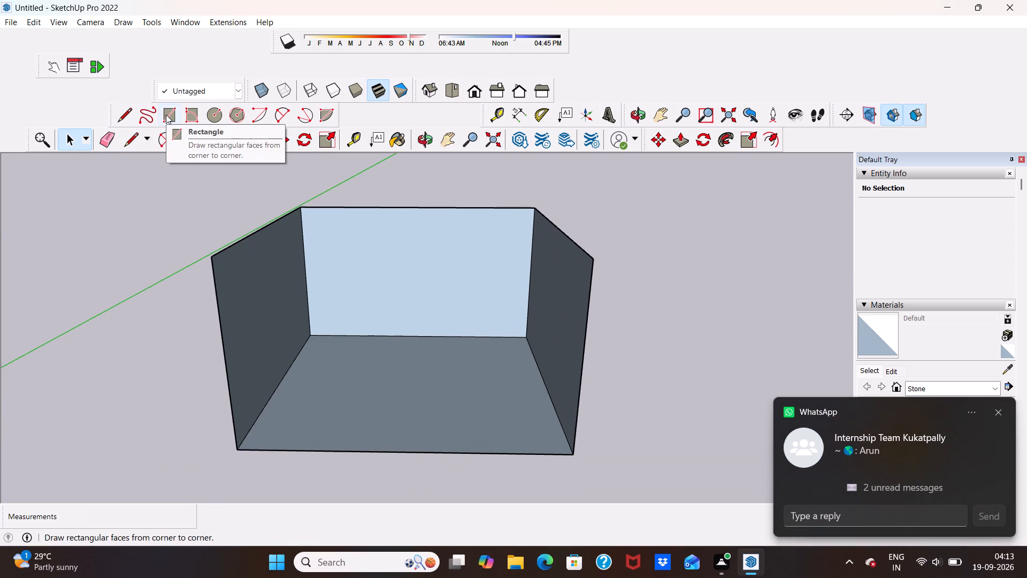
pyautogui.scroll(-4, 303, 297)
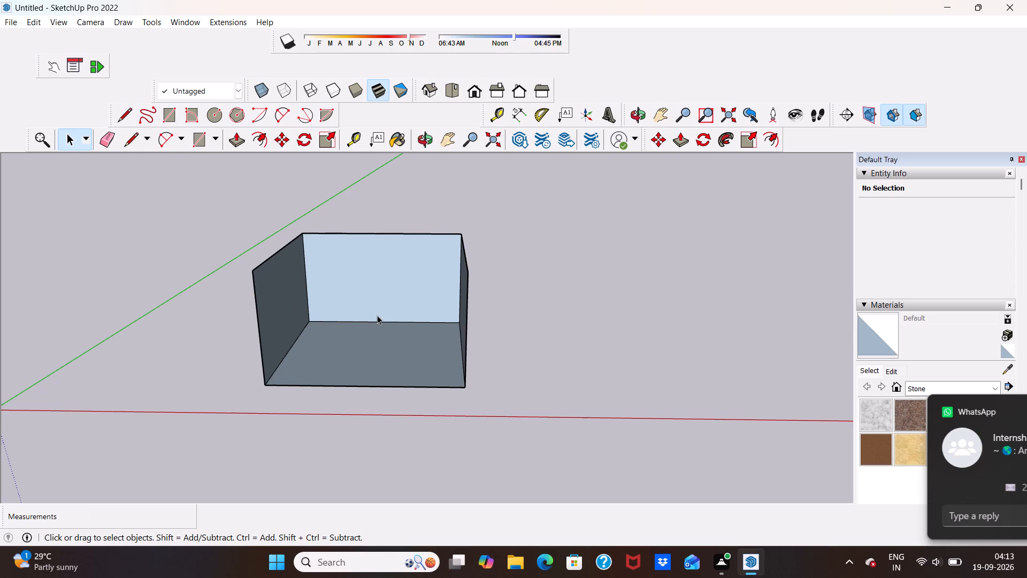
pyautogui.moveTo(365, 280); pyautogui.dragTo(371, 263, button='middle')
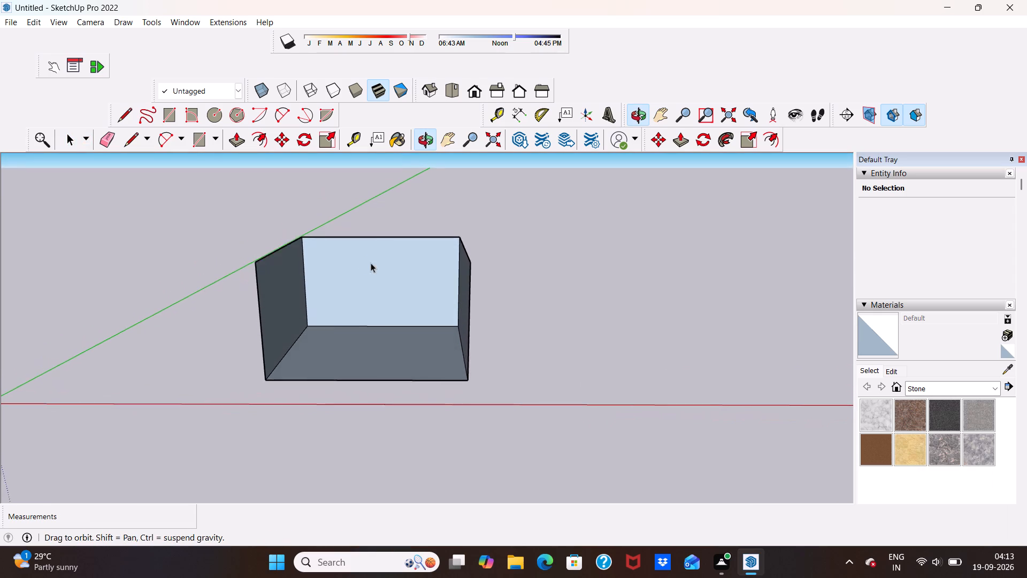
pyautogui.moveTo(371, 263); pyautogui.dragTo(370, 265, button='middle')
pyautogui.scroll(6, 365, 246)
pyautogui.scroll(-2, 364, 244)
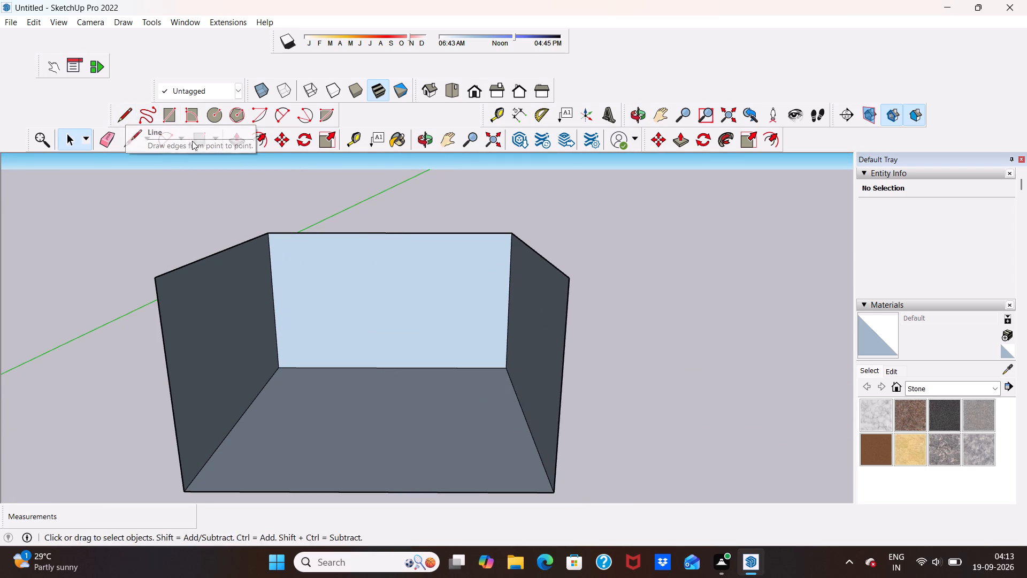
# Draw two full-width horizontal lines, each 17' 3/8" long, across the upper back wall, the second about 1' 5 1/2" above the first.
pyautogui.click(120, 113)
pyautogui.scroll(1, 273, 283)
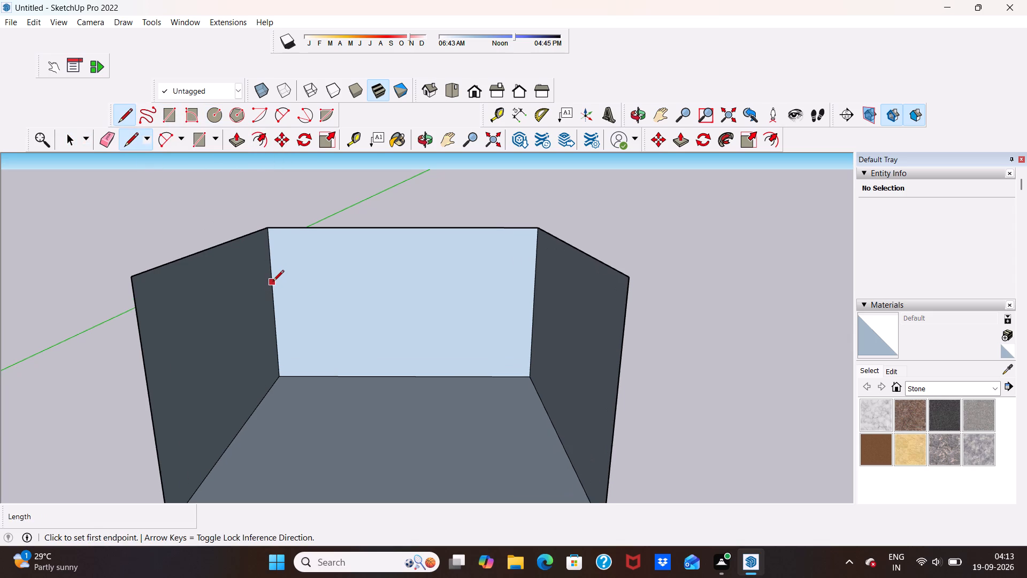
pyautogui.scroll(-1, 273, 280)
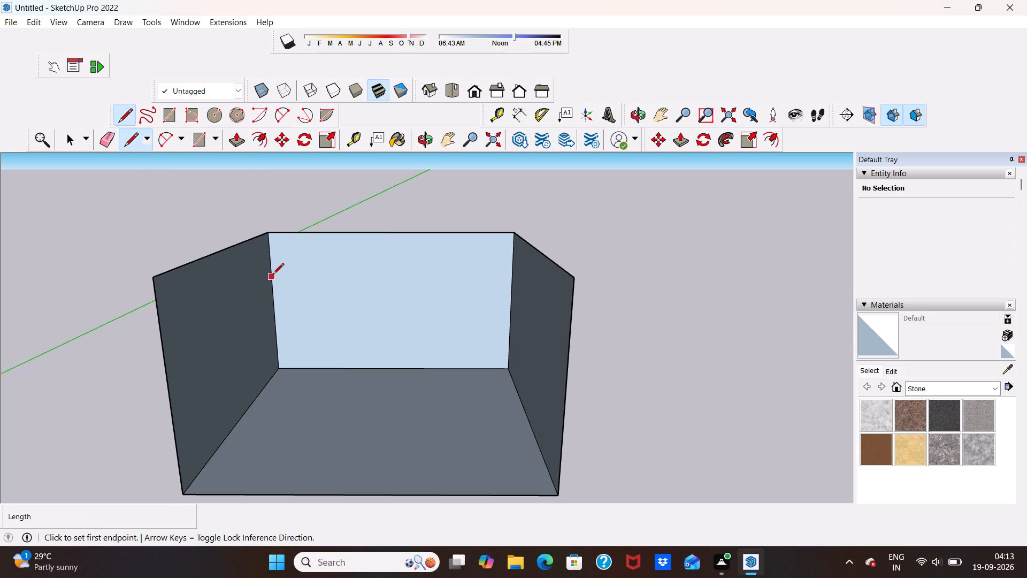
pyautogui.scroll(1, 275, 269)
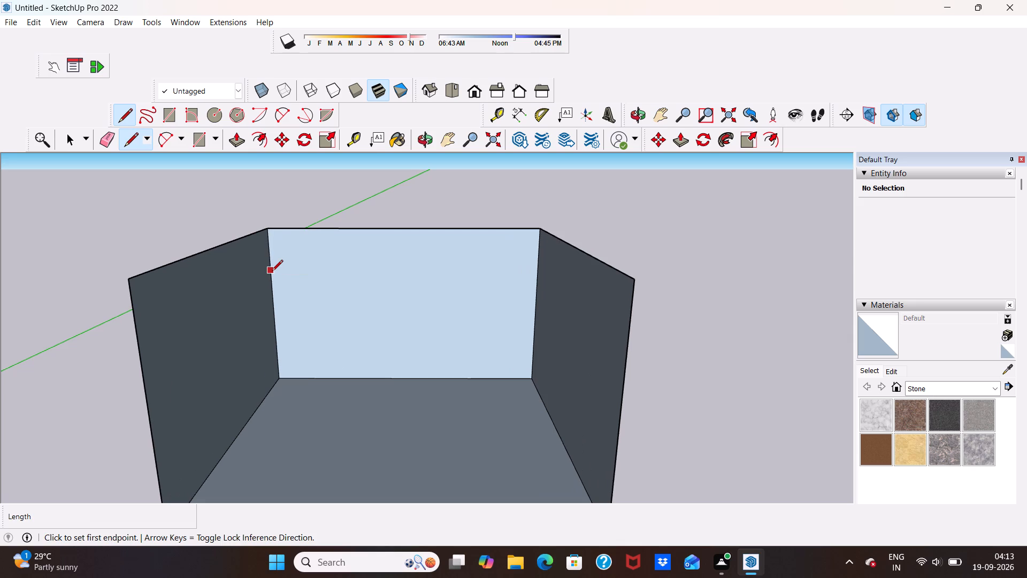
pyautogui.click(272, 275)
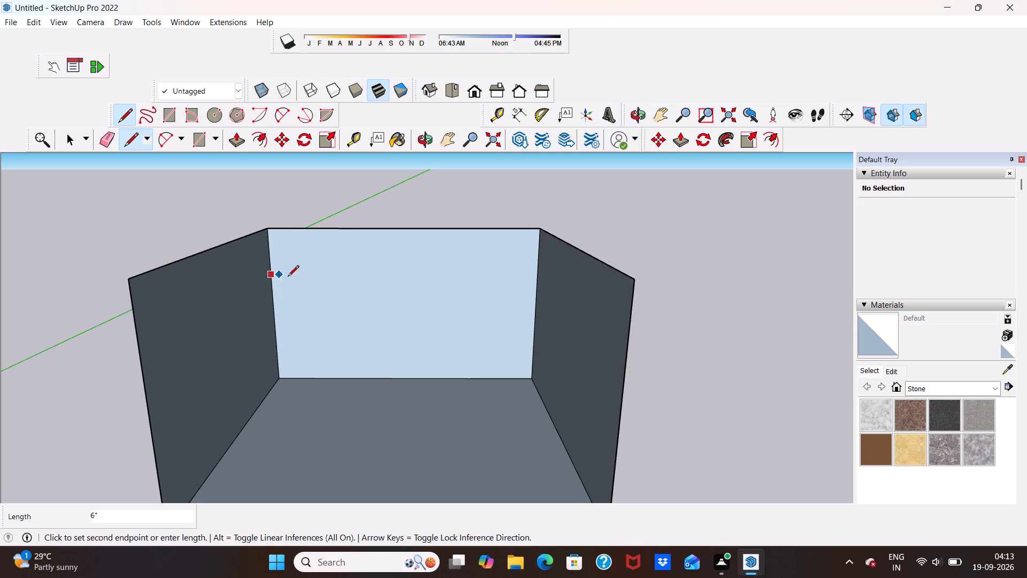
pyautogui.click(537, 277)
pyautogui.scroll(1, 410, 249)
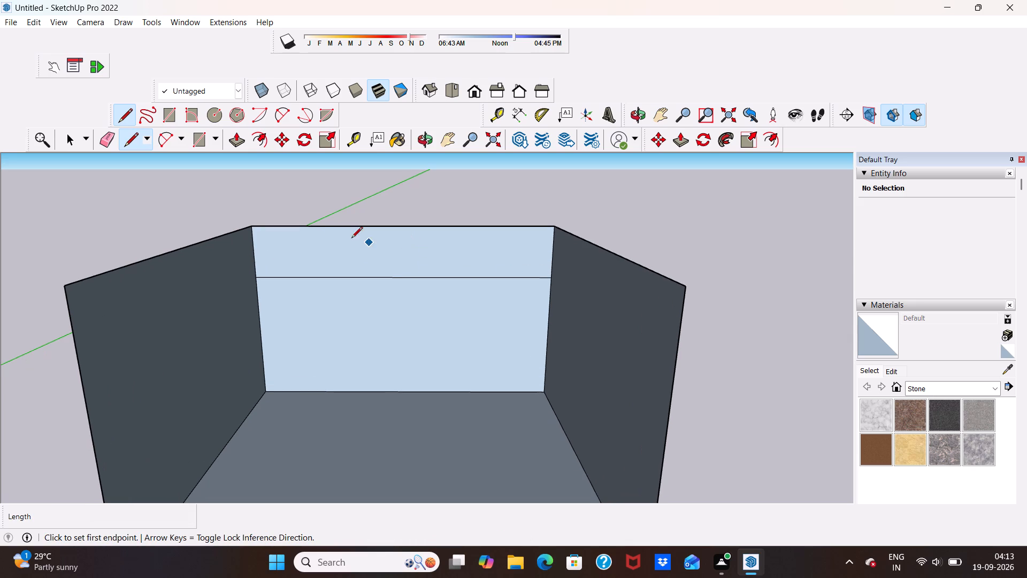
pyautogui.click(256, 250)
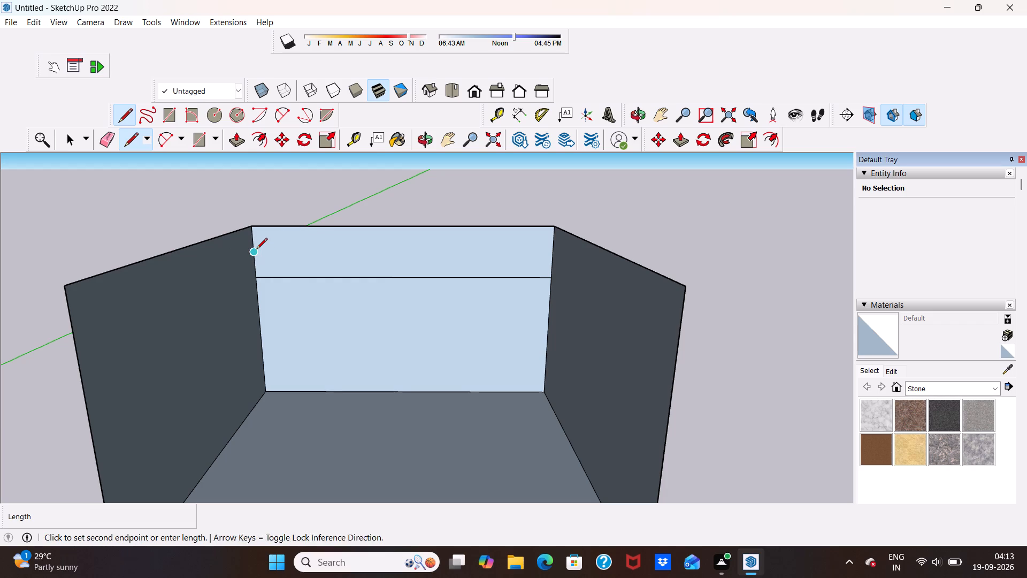
pyautogui.click(551, 254)
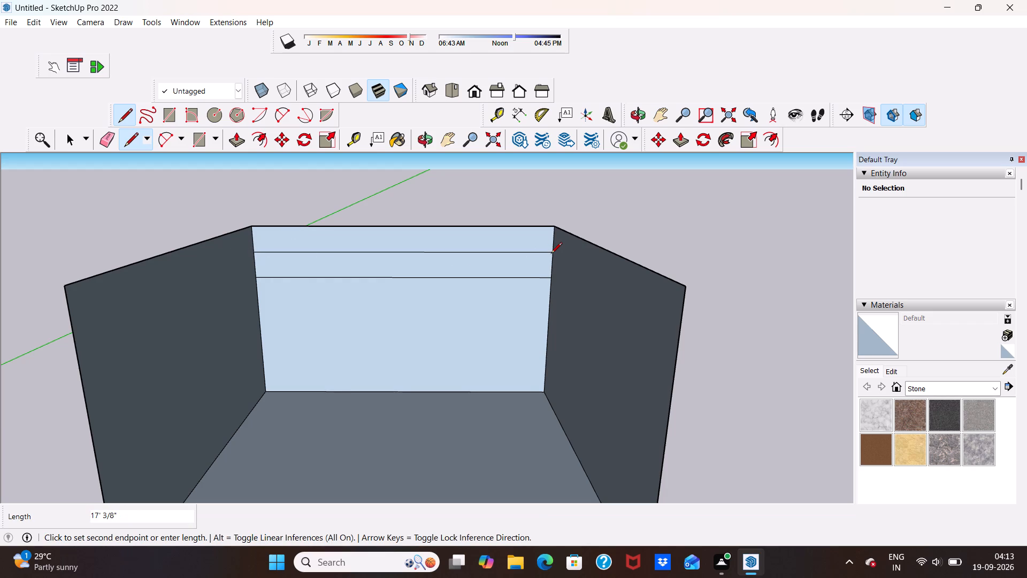
# Draw a vertical line of about 1' 5 1/2" between the two horizontal lines, toward the back wall's left end.
pyautogui.scroll(2, 267, 260)
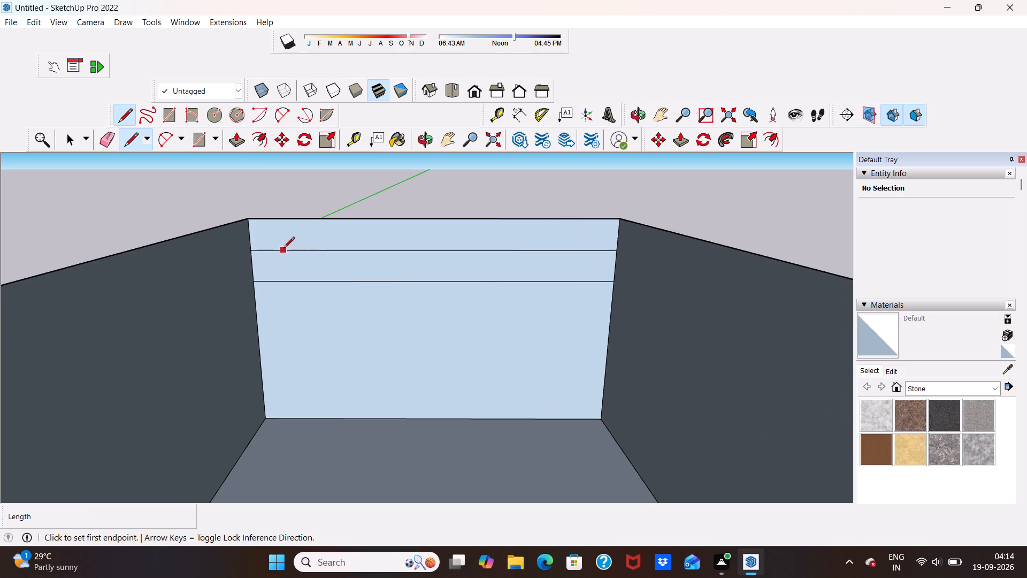
pyautogui.scroll(-5, 294, 240)
pyautogui.scroll(6, 280, 252)
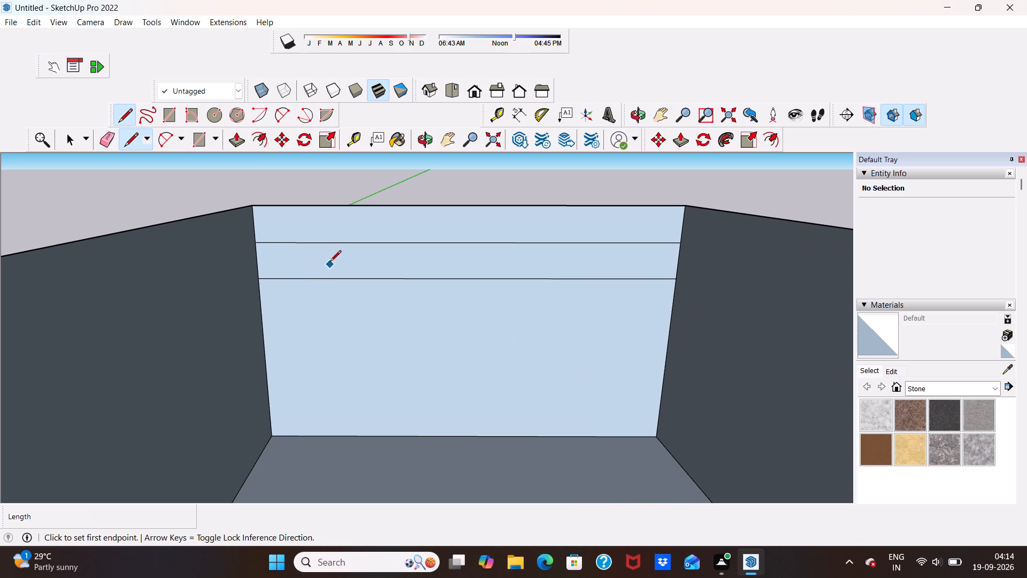
pyautogui.scroll(-4, 332, 258)
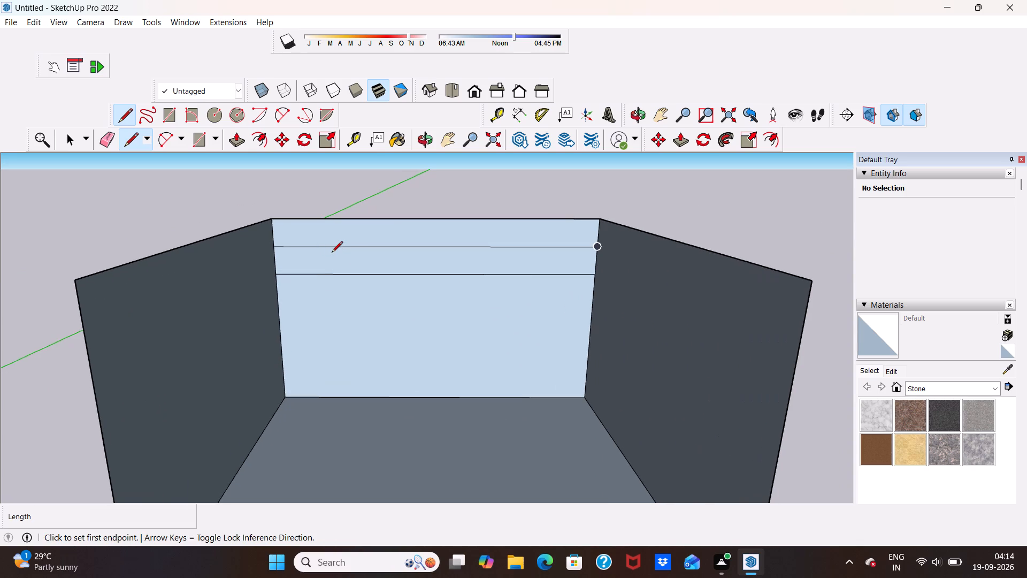
pyautogui.scroll(2, 332, 253)
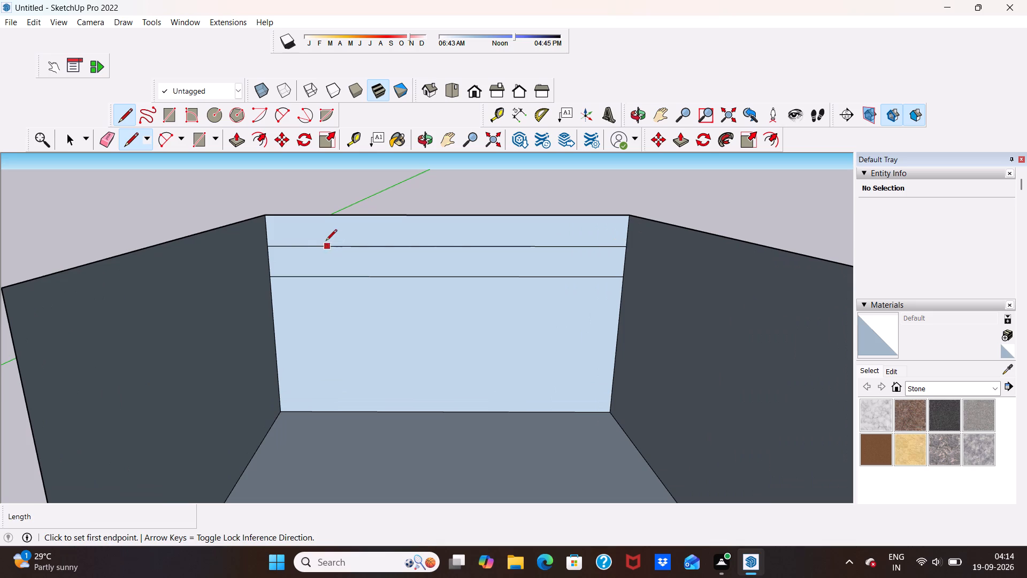
pyautogui.scroll(4, 341, 248)
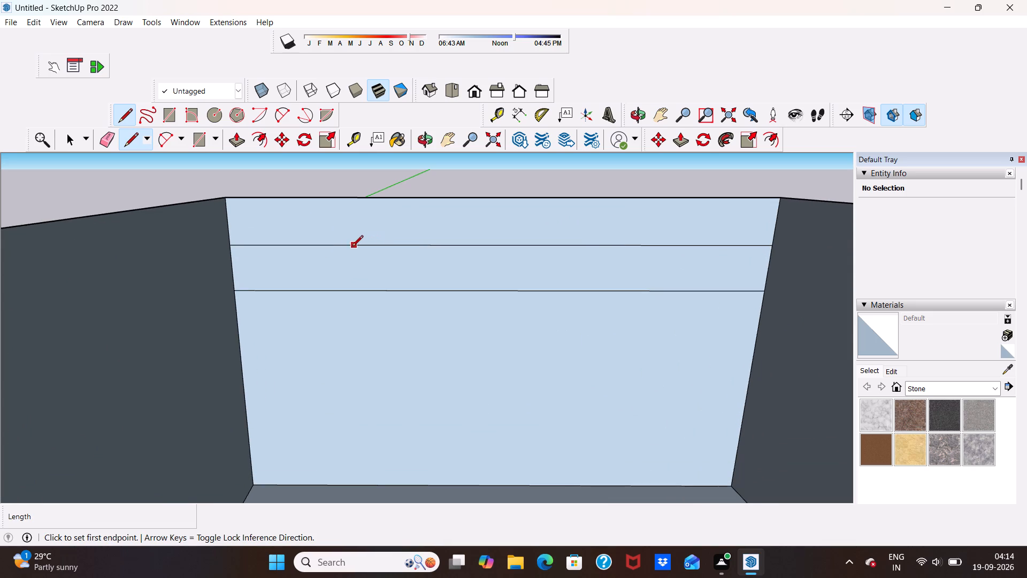
pyautogui.click(345, 248)
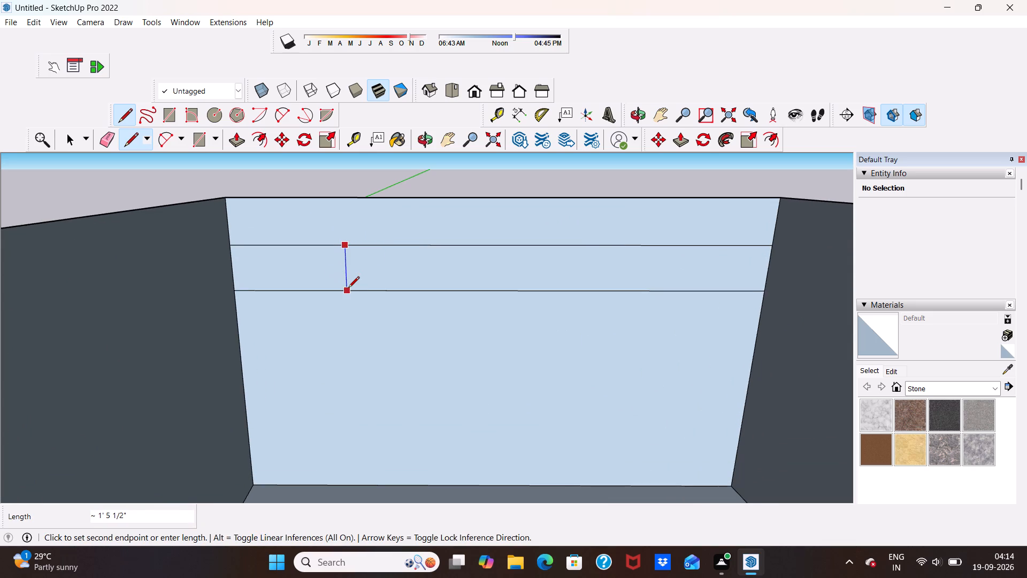
pyautogui.click(348, 288)
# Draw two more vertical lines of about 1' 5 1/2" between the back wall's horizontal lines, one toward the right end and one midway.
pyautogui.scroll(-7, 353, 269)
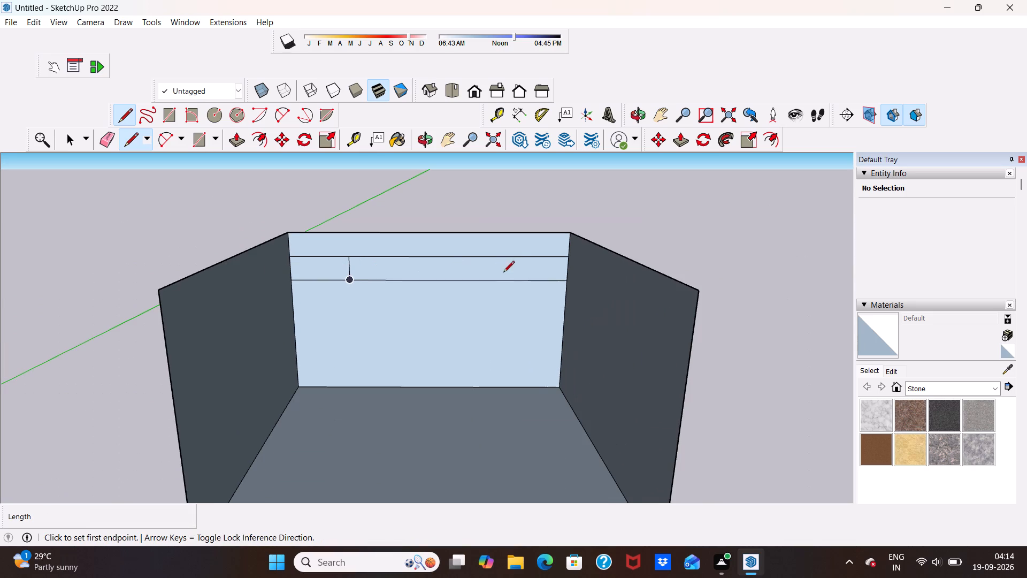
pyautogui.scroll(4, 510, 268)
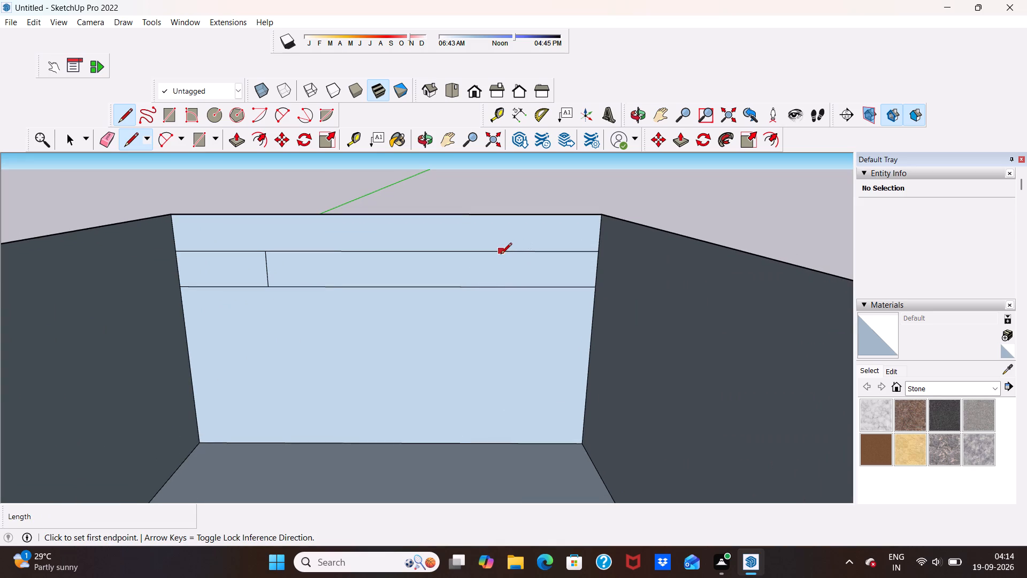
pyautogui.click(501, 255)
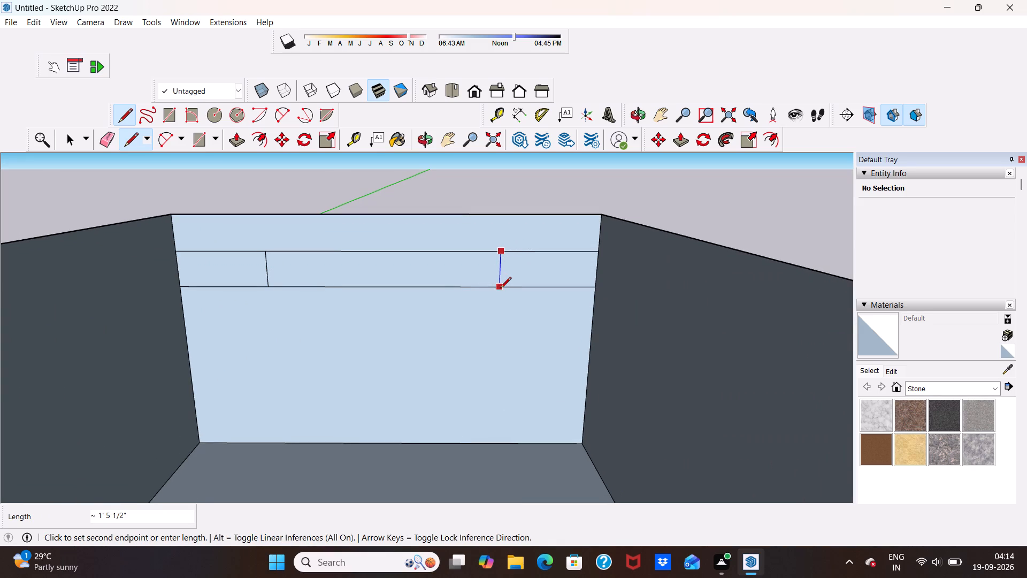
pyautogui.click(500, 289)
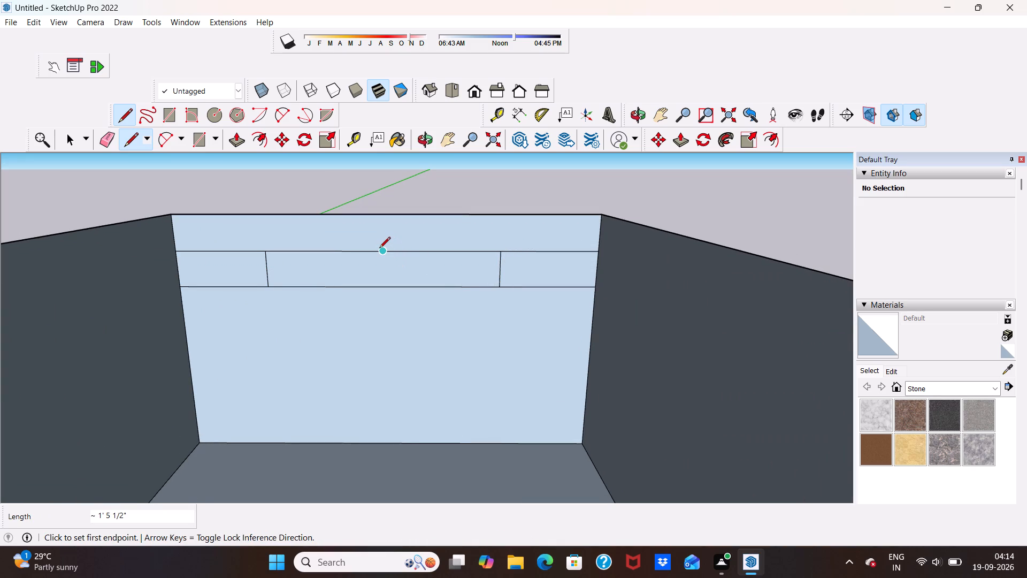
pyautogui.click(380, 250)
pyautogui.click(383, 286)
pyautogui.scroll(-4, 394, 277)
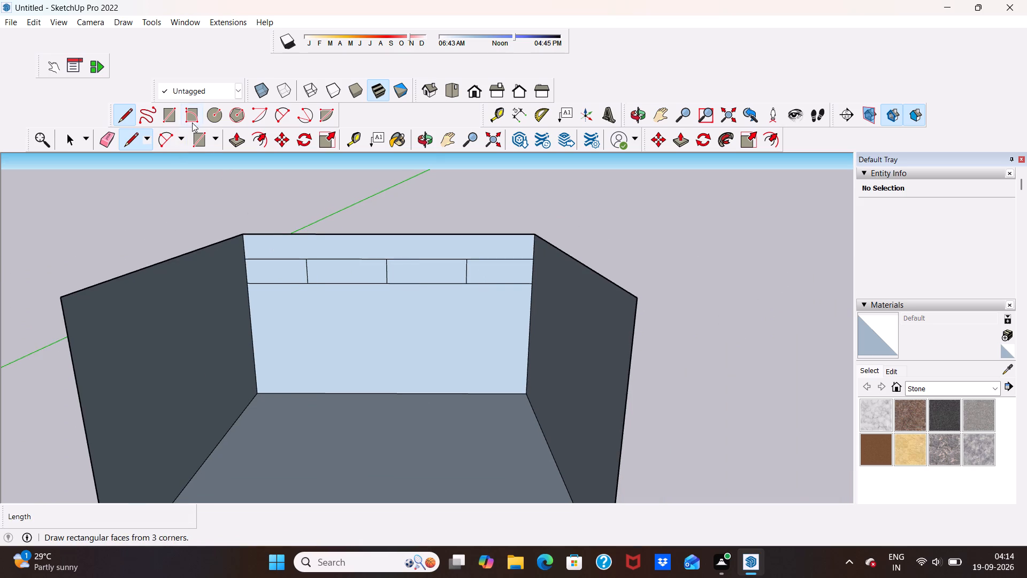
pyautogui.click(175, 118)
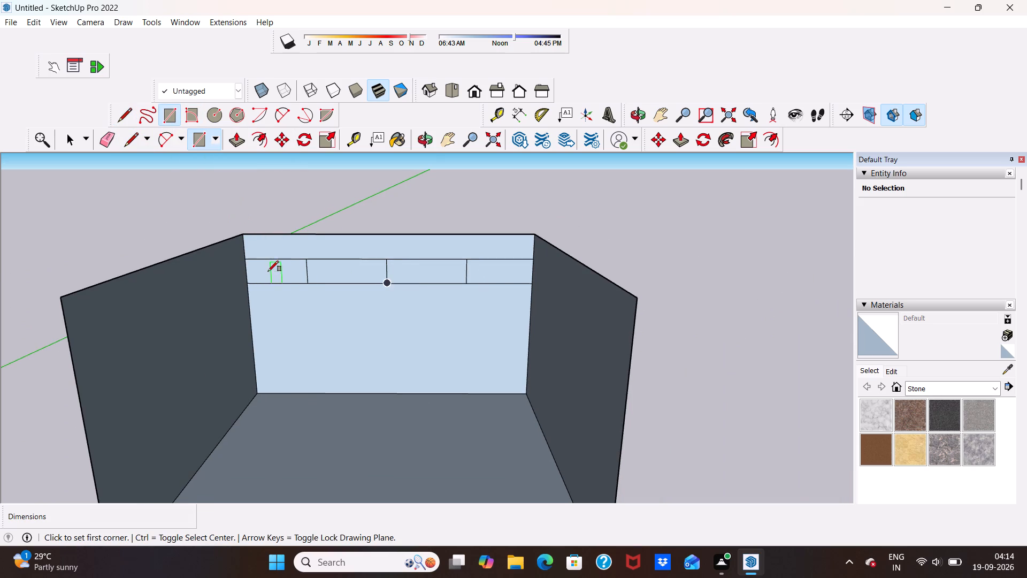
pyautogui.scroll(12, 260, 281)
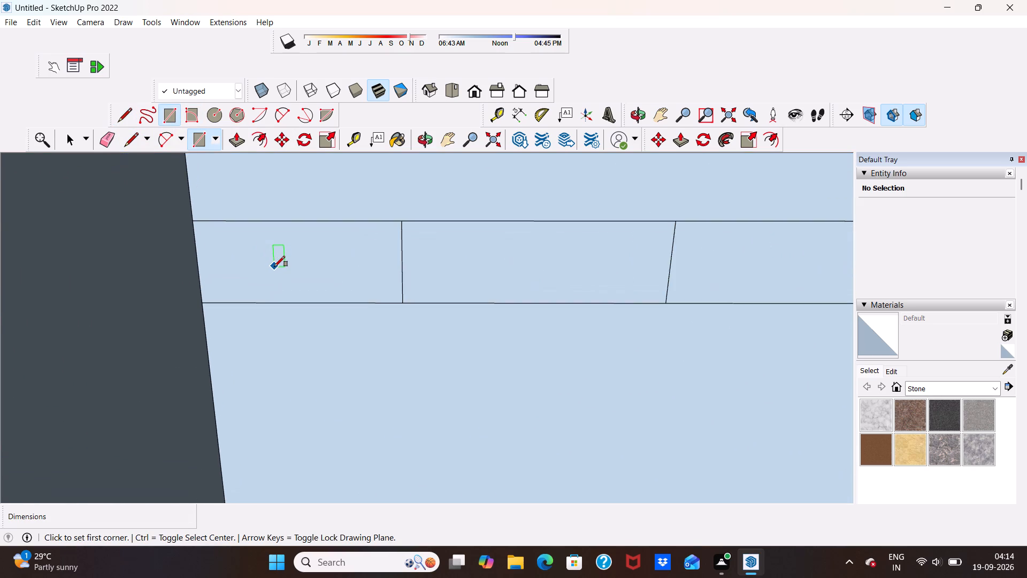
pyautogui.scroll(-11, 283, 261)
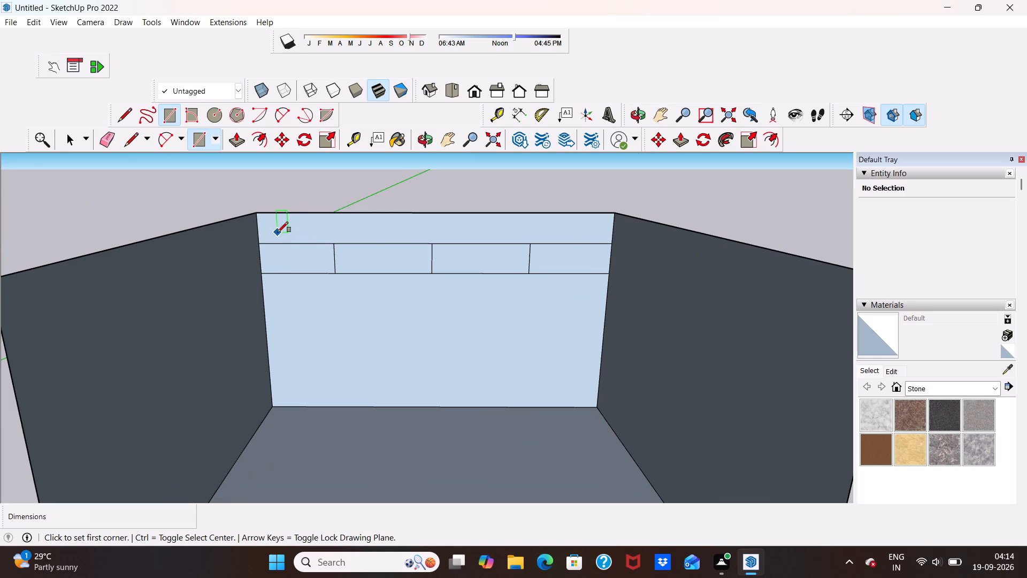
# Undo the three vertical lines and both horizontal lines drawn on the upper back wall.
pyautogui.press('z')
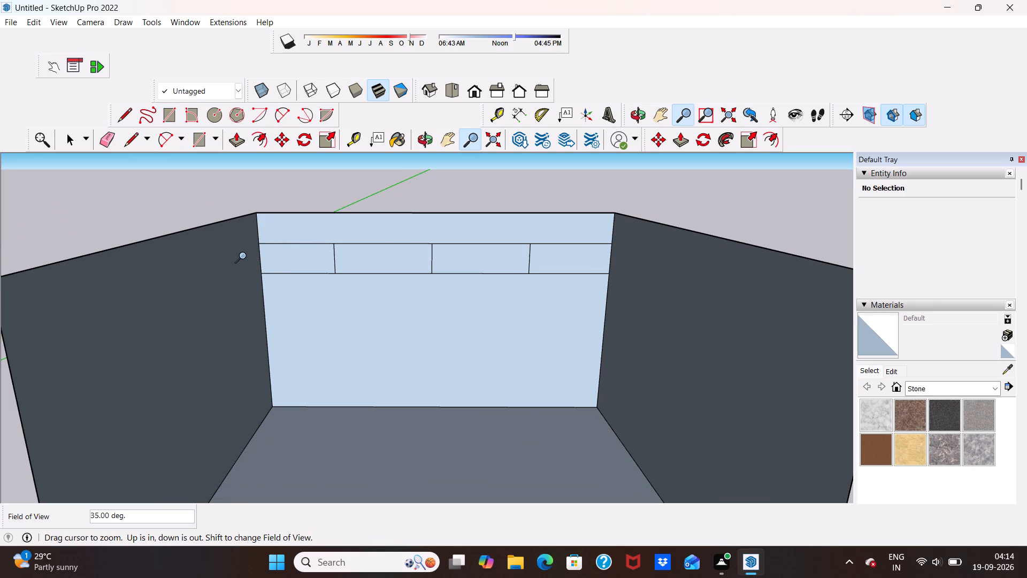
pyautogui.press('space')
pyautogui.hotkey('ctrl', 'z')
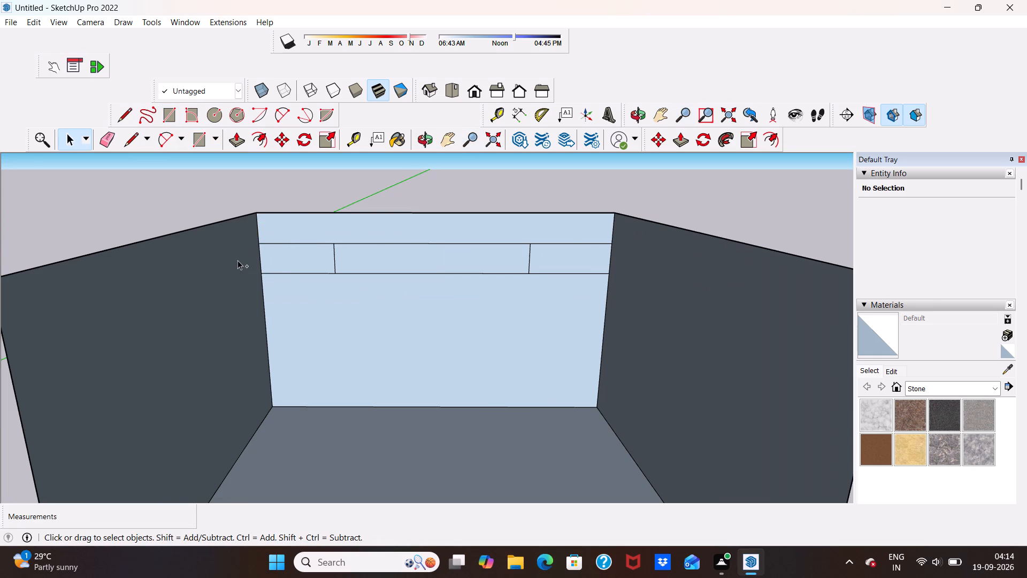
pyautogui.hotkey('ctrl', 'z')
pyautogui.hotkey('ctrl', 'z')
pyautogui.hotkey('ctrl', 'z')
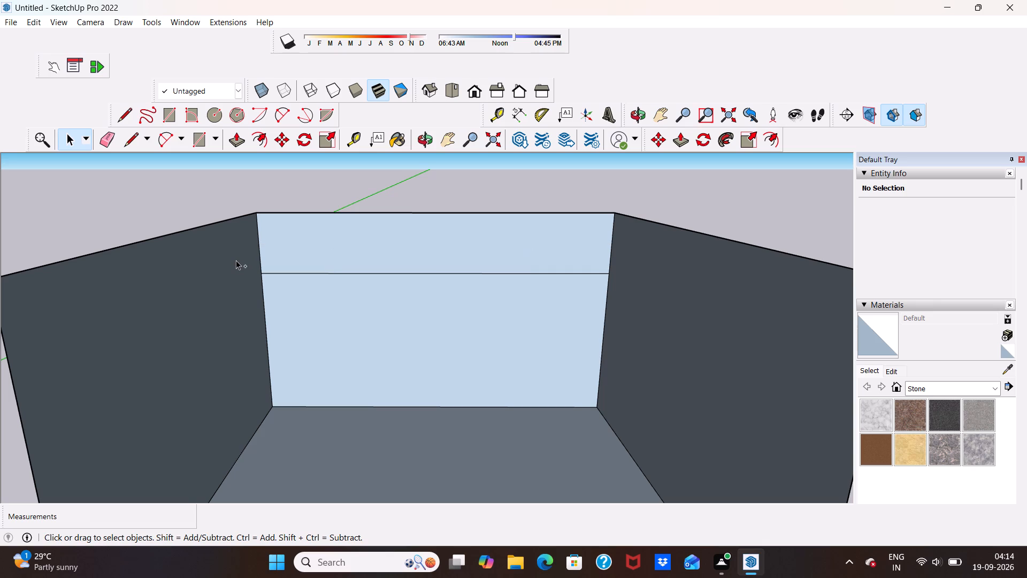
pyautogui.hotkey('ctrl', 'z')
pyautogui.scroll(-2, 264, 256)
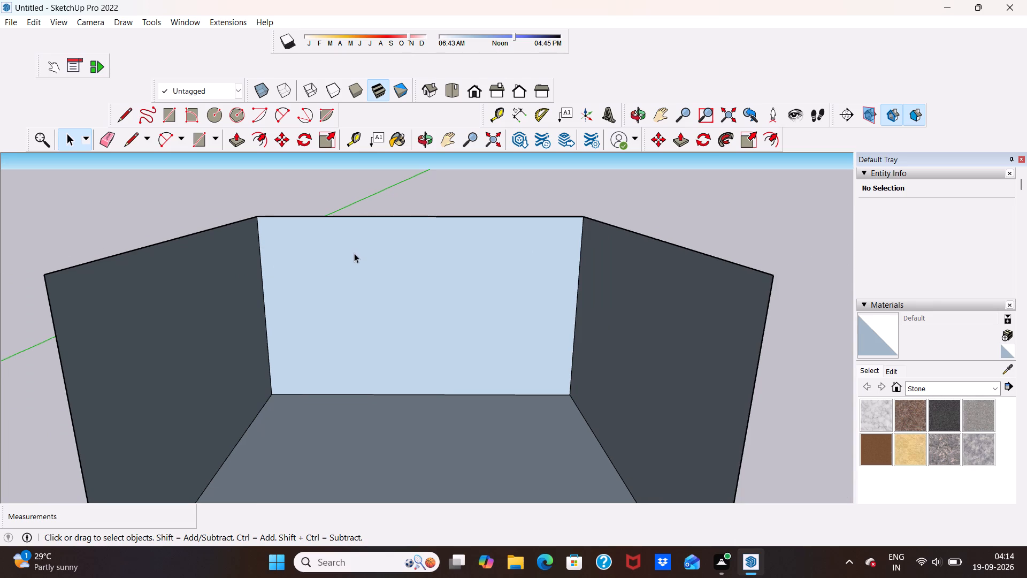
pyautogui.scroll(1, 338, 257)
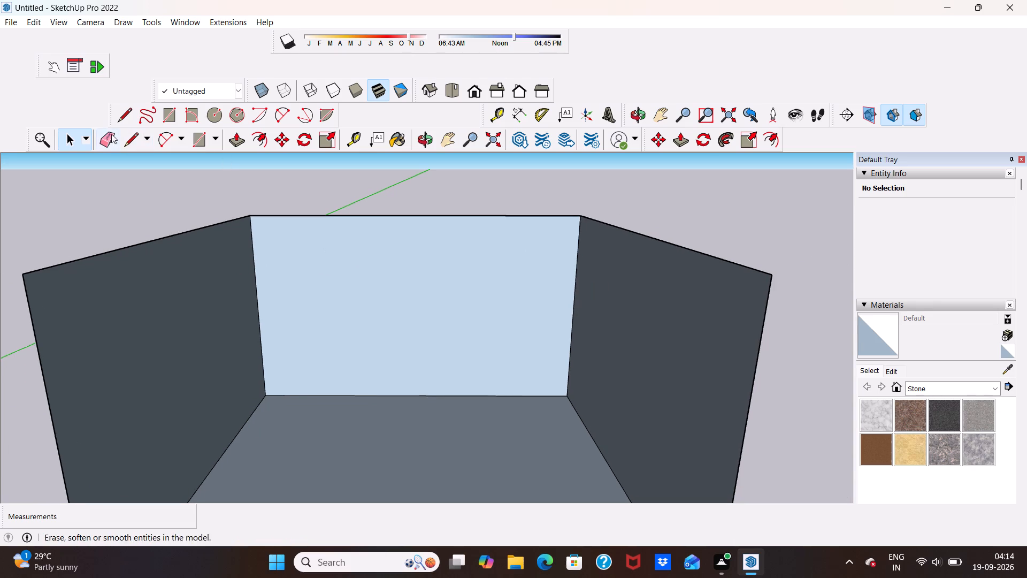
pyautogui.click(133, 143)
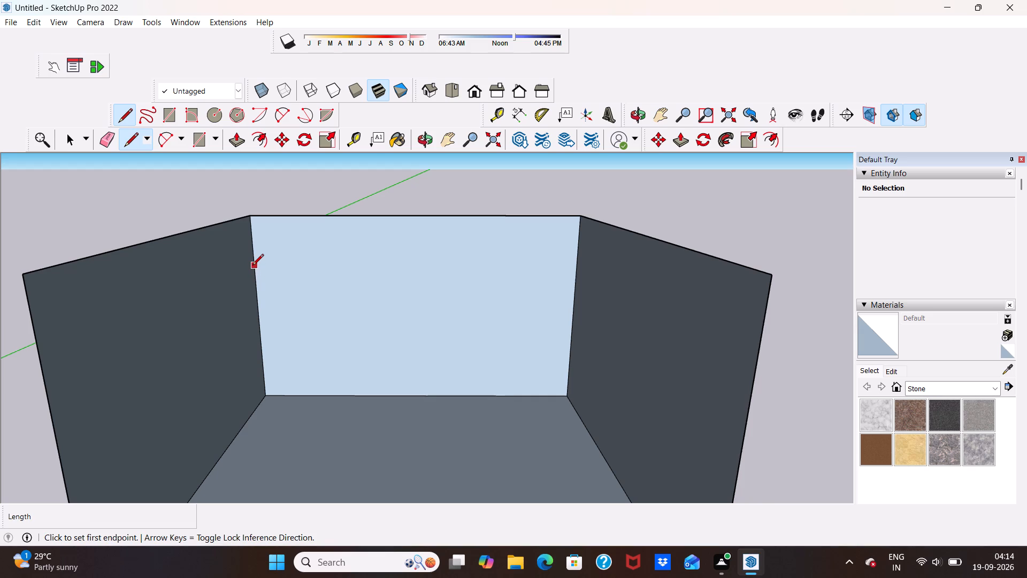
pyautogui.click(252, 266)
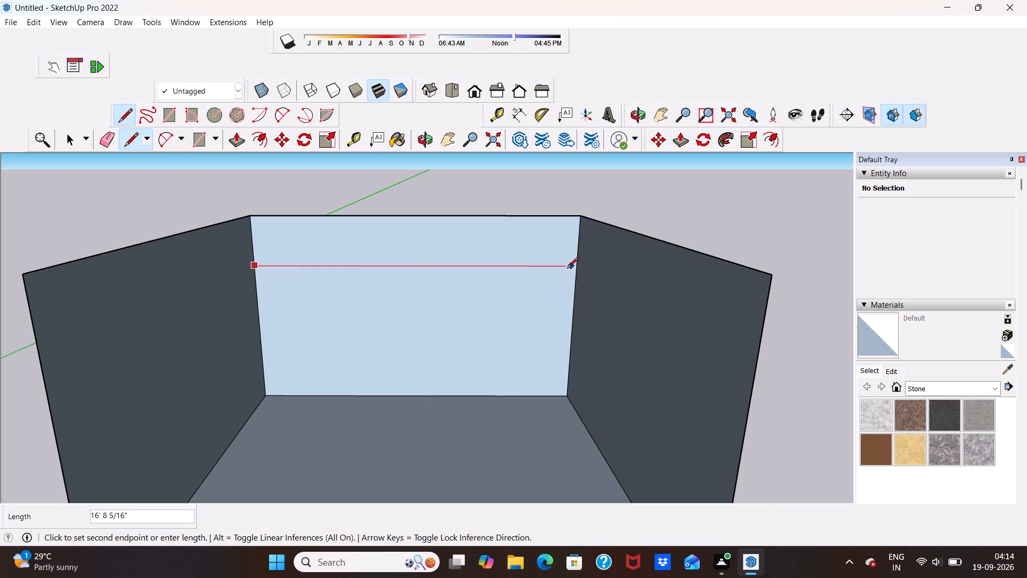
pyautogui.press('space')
# Draw a full-width horizontal line, 17' 3/8" long, across the back wall, starting 1' above the floor on its left edge.
pyautogui.scroll(-3, 494, 262)
pyautogui.moveTo(403, 329); pyautogui.dragTo(404, 325, button='middle')
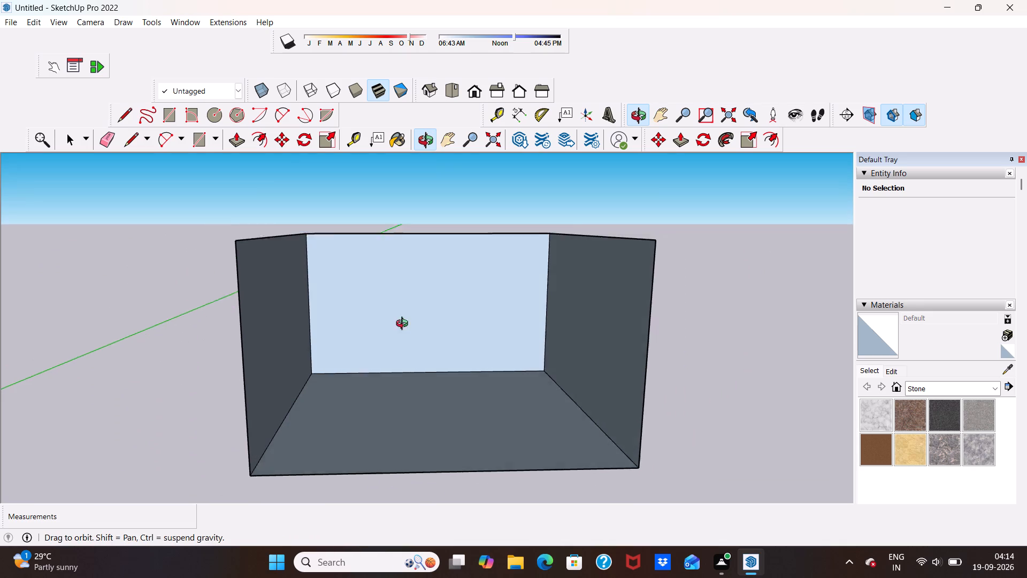
pyautogui.moveTo(404, 325); pyautogui.dragTo(408, 317, button='middle')
pyautogui.scroll(4, 402, 337)
pyautogui.click(121, 140)
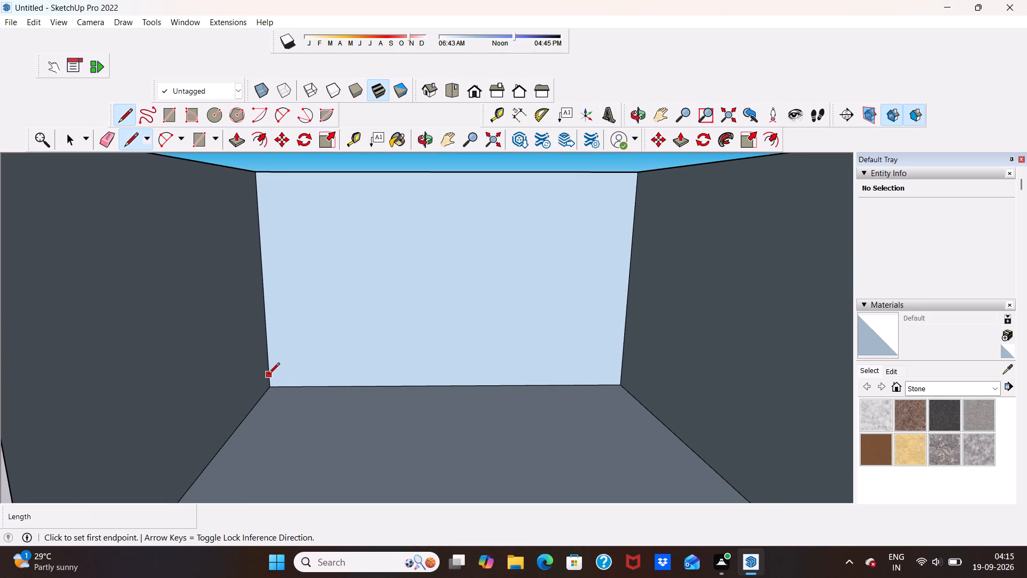
pyautogui.scroll(5, 267, 377)
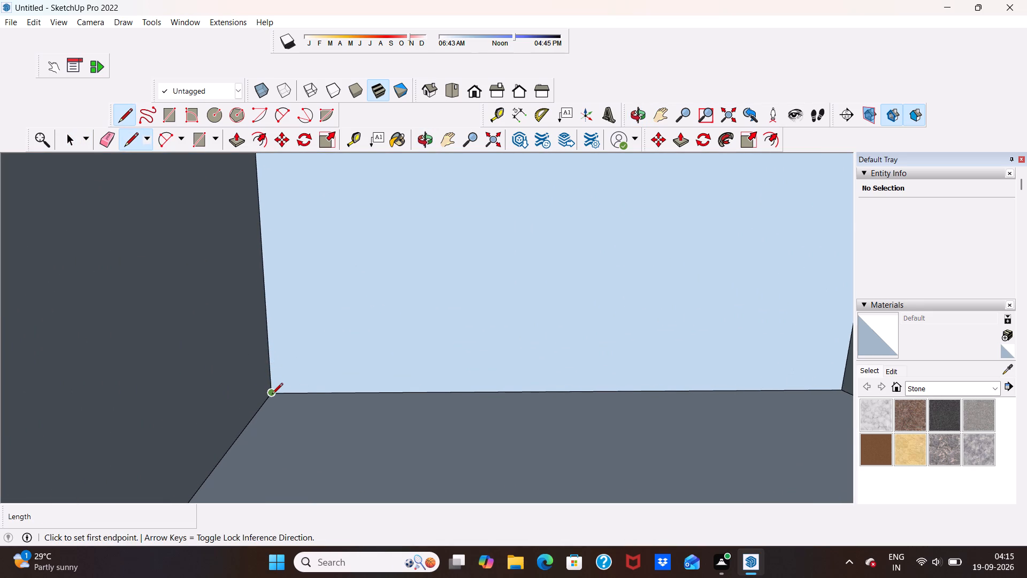
pyautogui.click(272, 395)
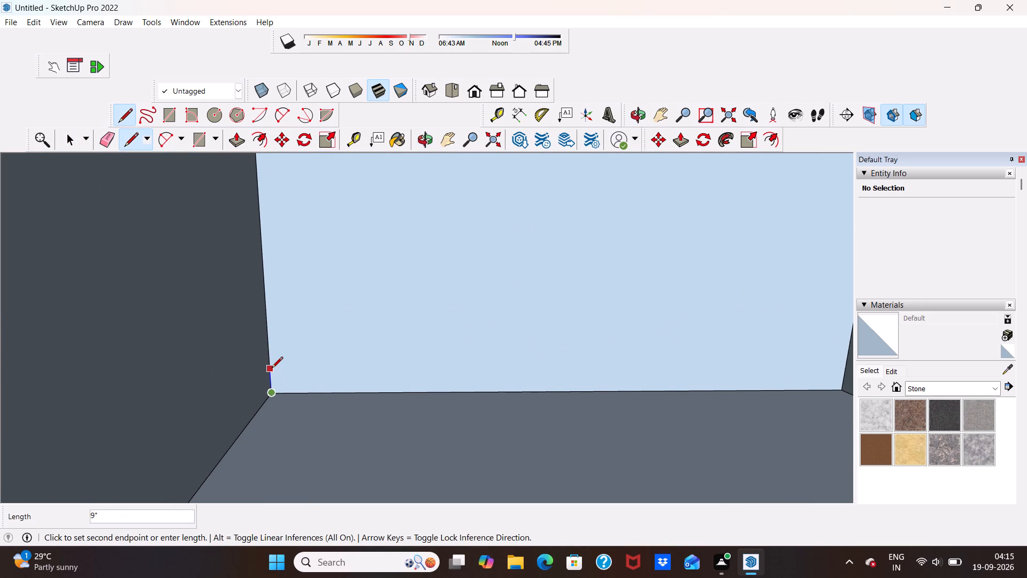
pyautogui.write("1'")
pyautogui.press('Return')
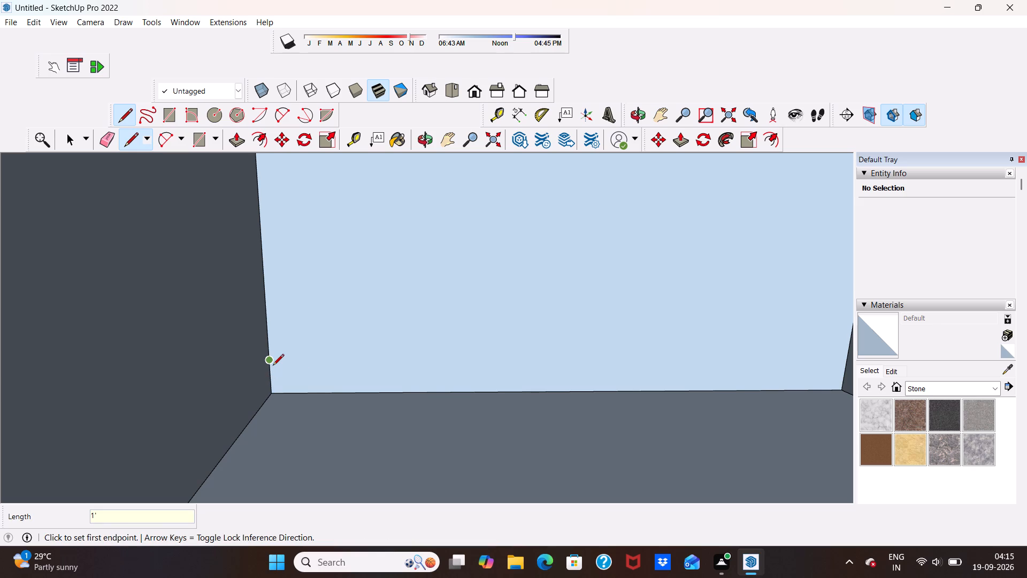
pyautogui.click(273, 362)
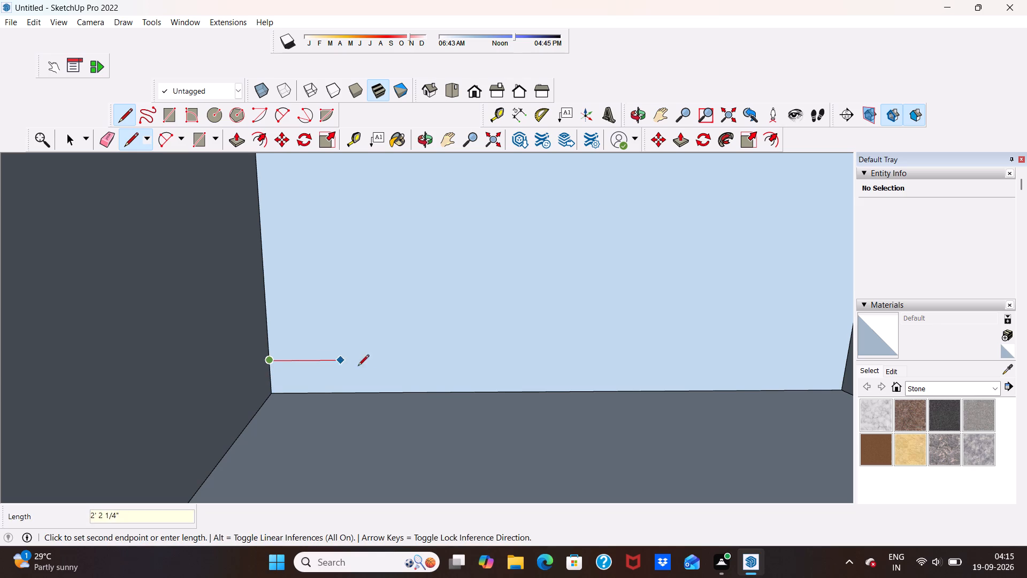
pyautogui.scroll(-7, 454, 366)
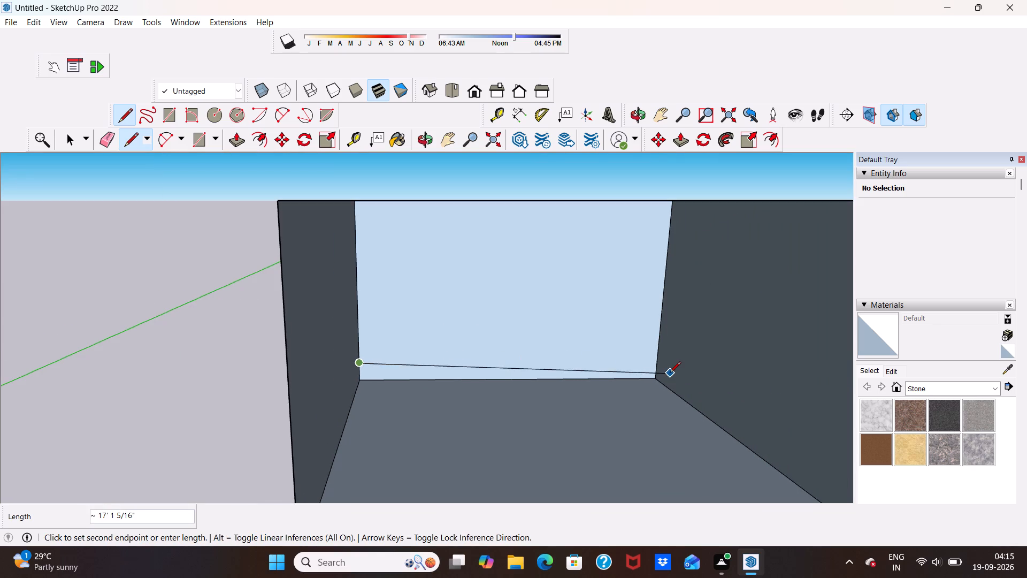
pyautogui.click(655, 361)
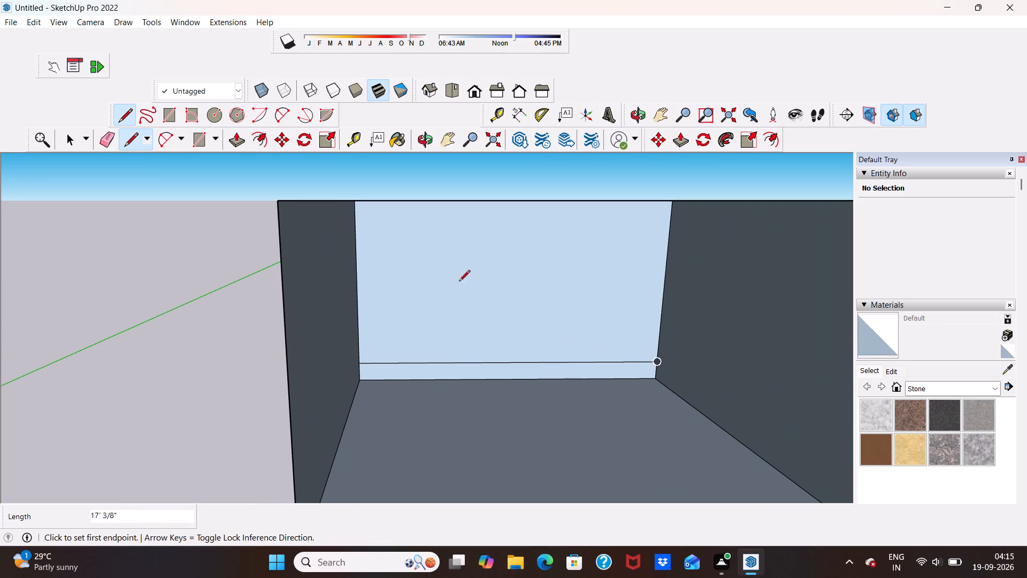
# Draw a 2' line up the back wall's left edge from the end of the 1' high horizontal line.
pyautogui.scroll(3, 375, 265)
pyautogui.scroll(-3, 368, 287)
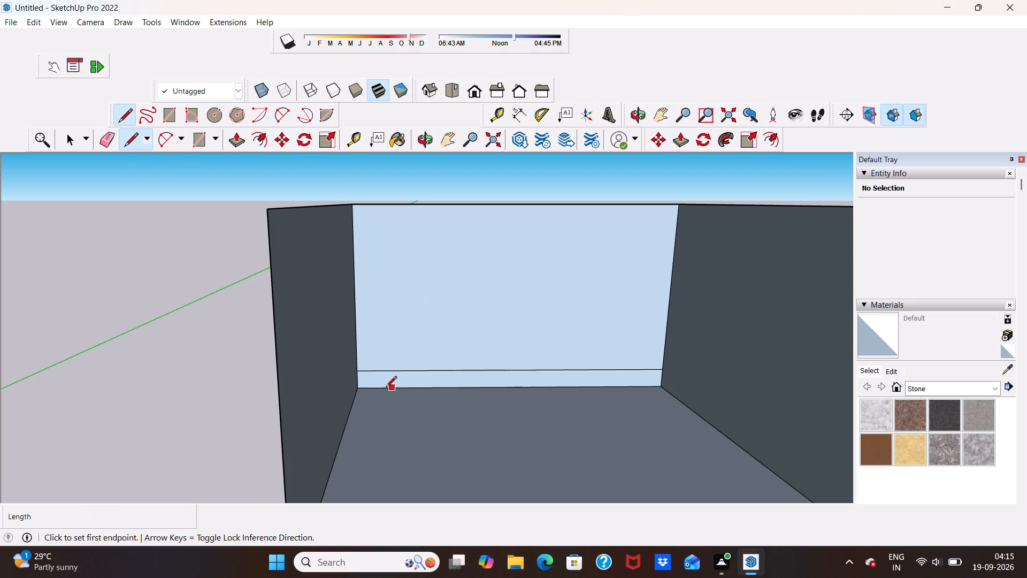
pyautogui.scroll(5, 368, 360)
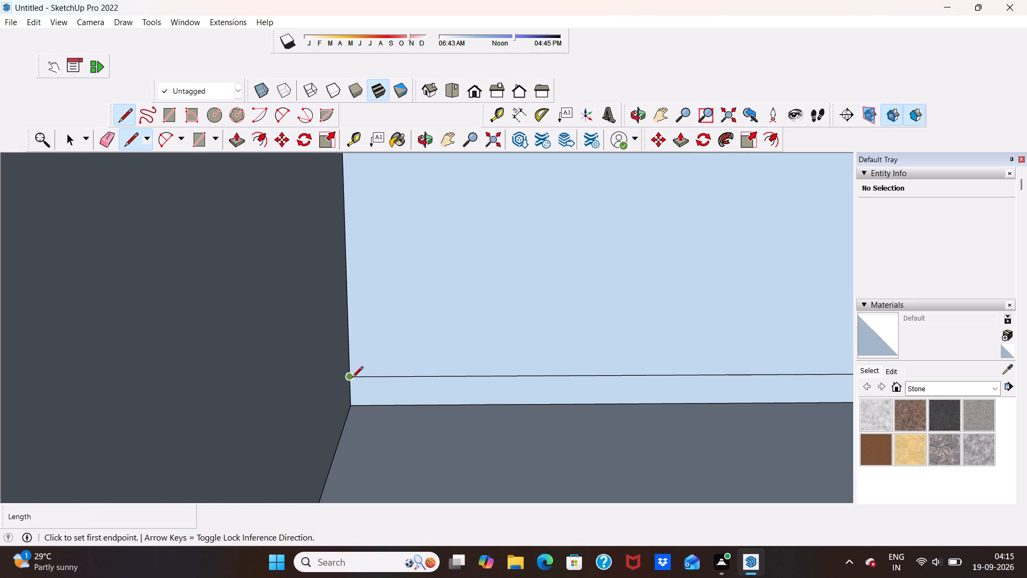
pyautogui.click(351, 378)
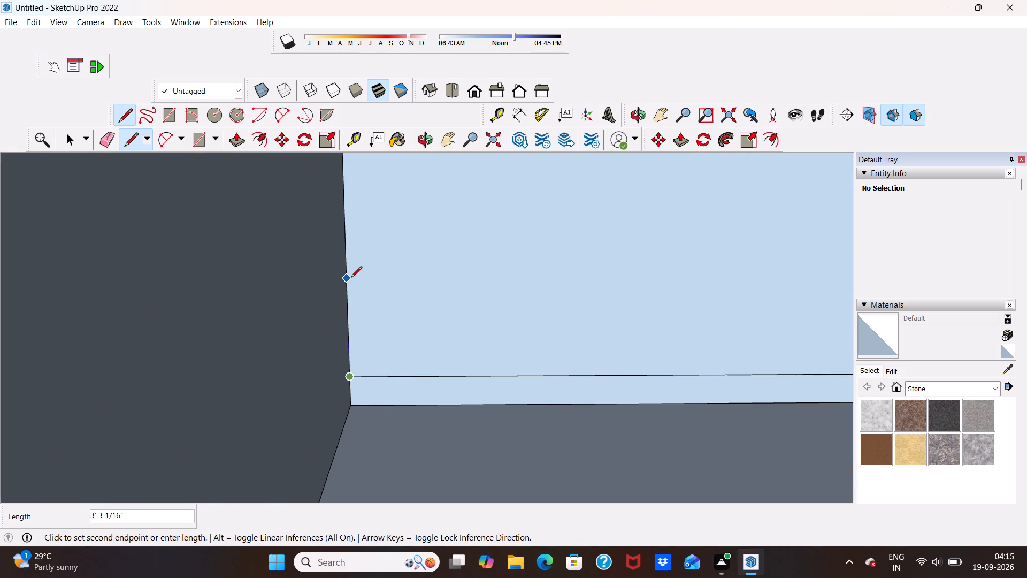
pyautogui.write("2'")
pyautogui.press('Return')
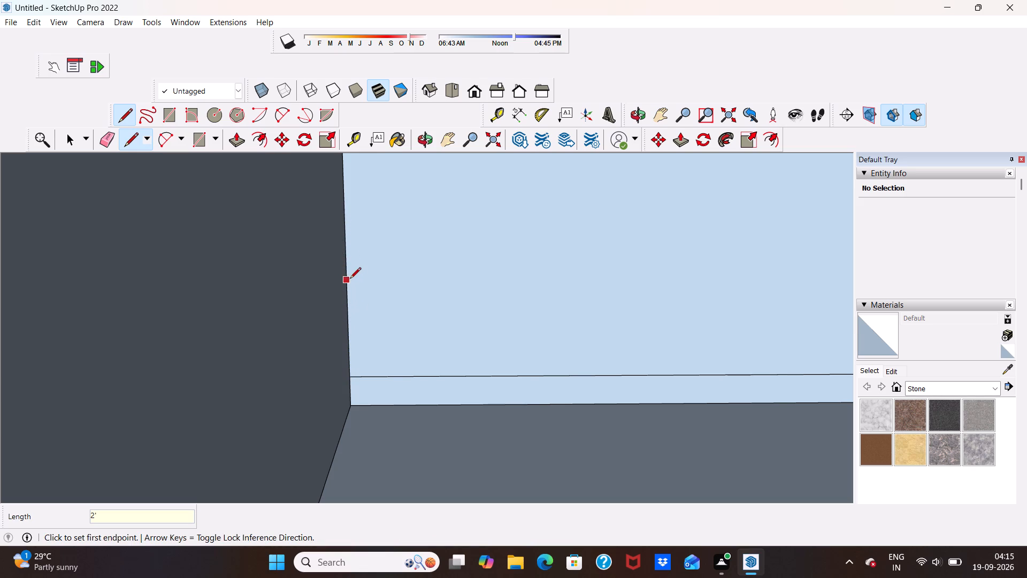
# Draw a second full-width horizontal line, 17' 3/8" long, across the back wall, 3' above the first as set along its left edge.
pyautogui.click(350, 377)
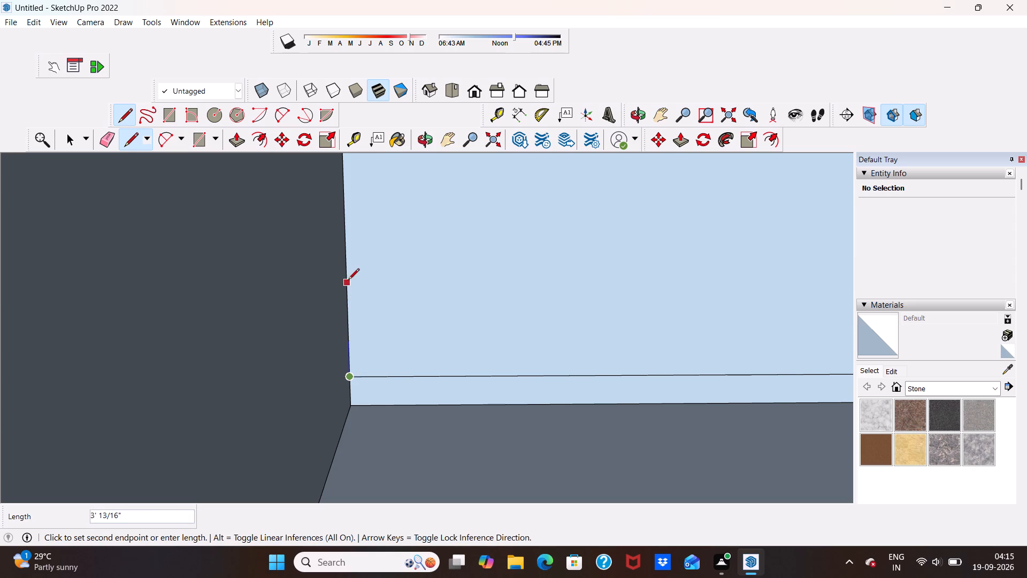
pyautogui.write("3'")
pyautogui.press('Return')
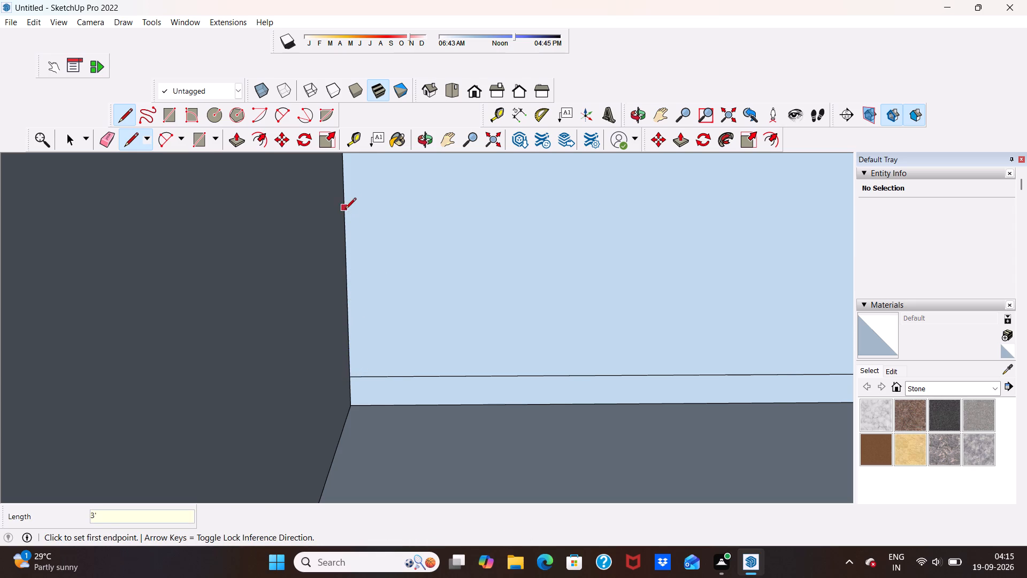
pyautogui.click(350, 287)
pyautogui.scroll(-9, 471, 293)
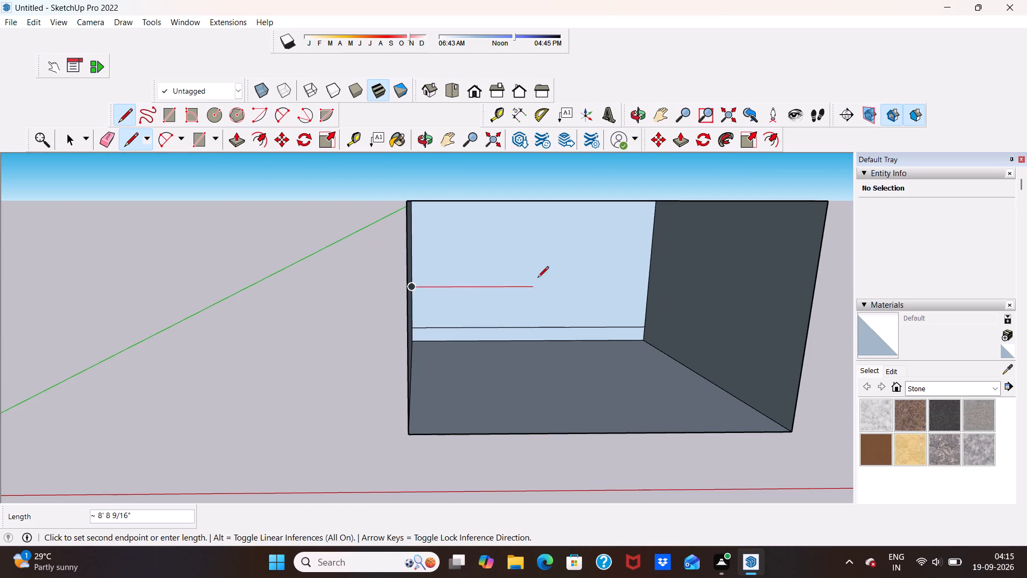
pyautogui.click(647, 285)
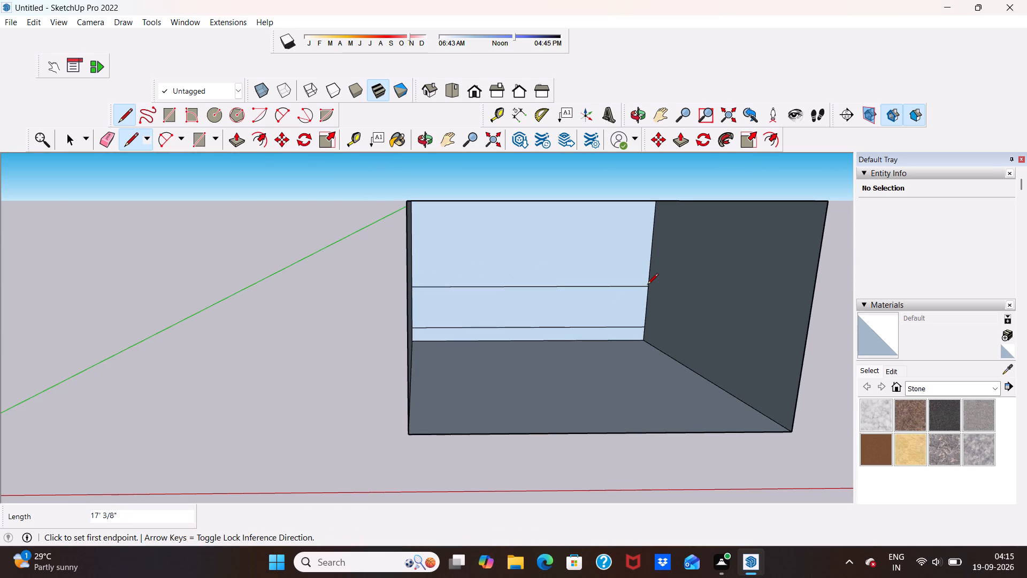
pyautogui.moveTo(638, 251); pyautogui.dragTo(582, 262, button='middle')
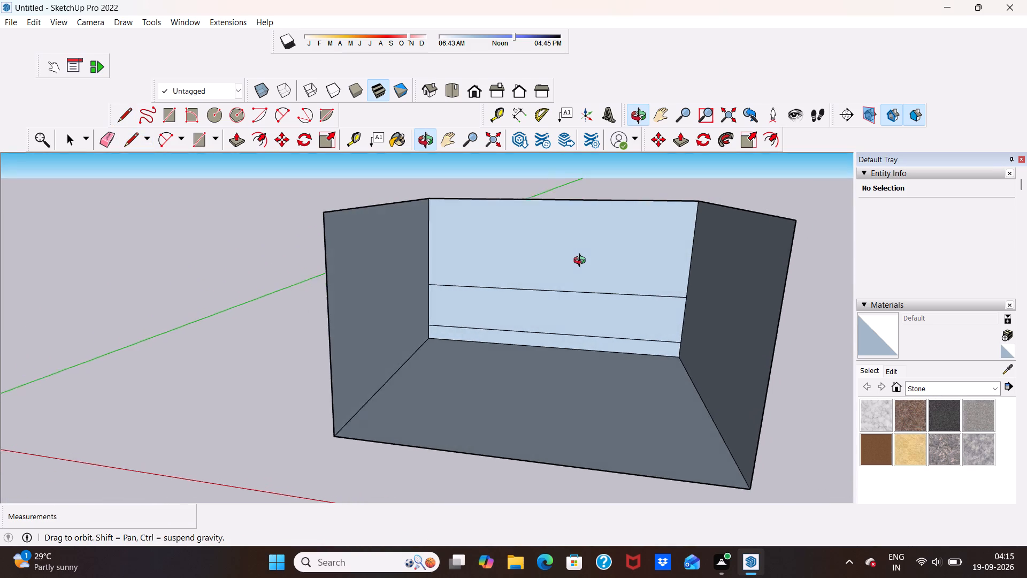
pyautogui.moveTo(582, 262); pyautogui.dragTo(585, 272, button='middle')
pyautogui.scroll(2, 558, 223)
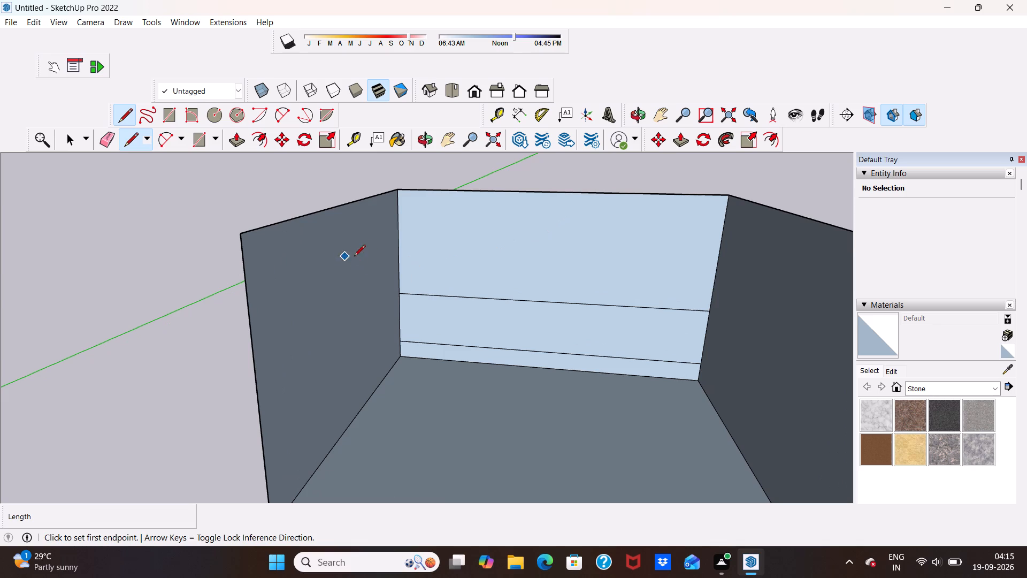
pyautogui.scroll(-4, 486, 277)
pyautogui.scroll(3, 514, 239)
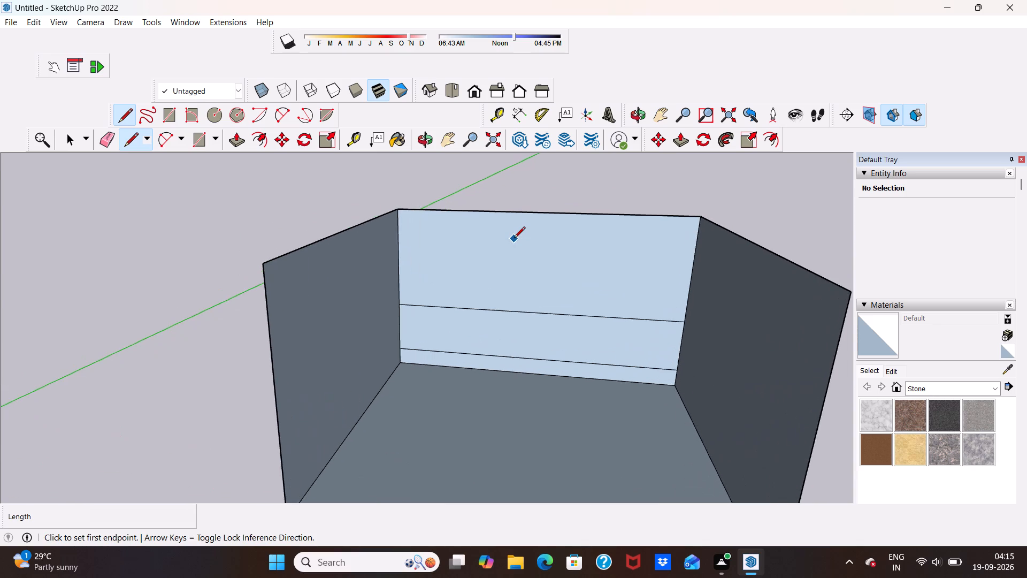
# Undo the lines drawn on the back wall and the edge erasure that opened the box, back to the closed box.
pyautogui.scroll(-4, 513, 244)
pyautogui.moveTo(516, 284); pyautogui.dragTo(534, 244, button='middle')
pyautogui.scroll(3, 495, 268)
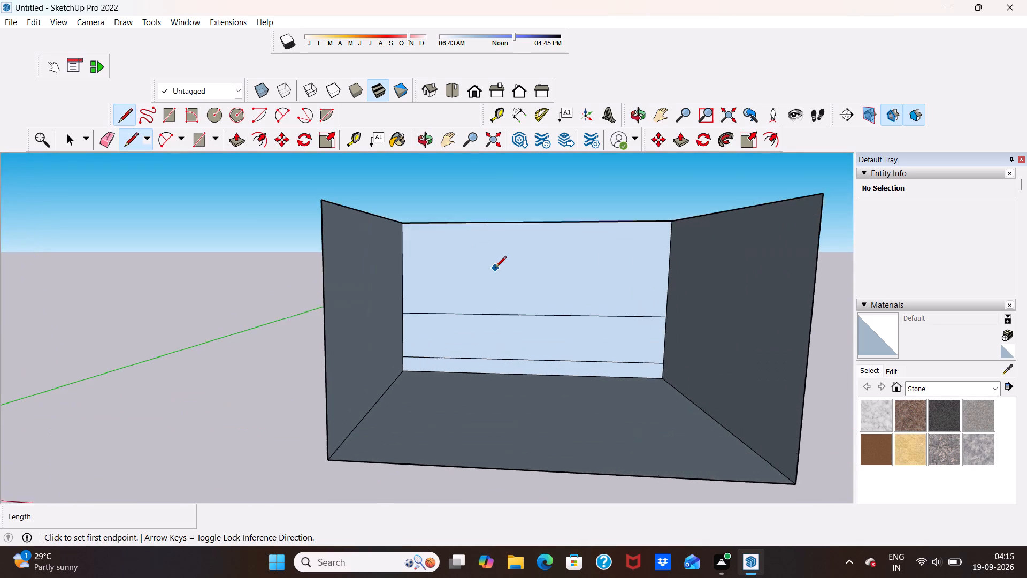
pyautogui.scroll(1, 495, 268)
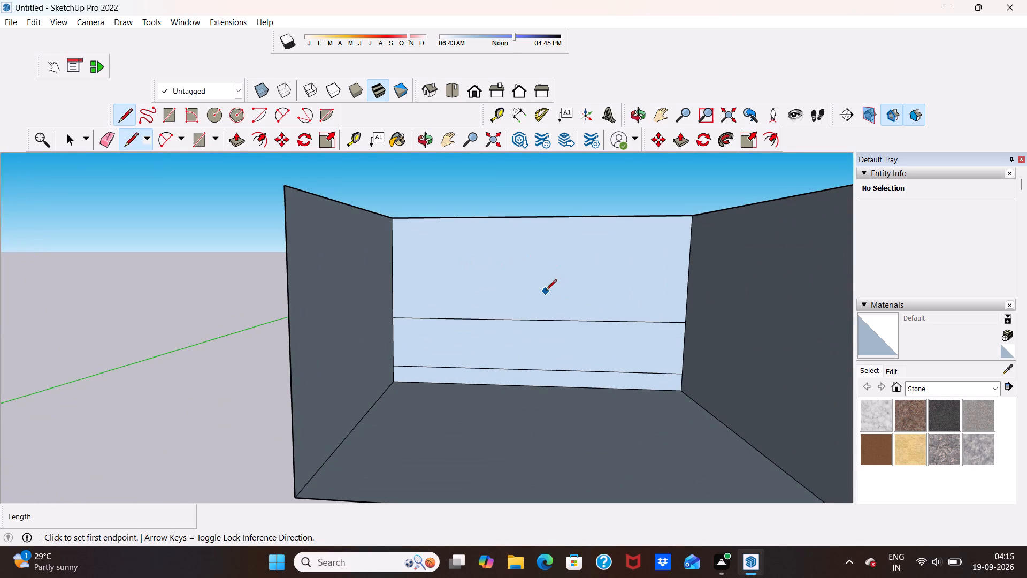
pyautogui.scroll(-4, 546, 290)
pyautogui.press('space')
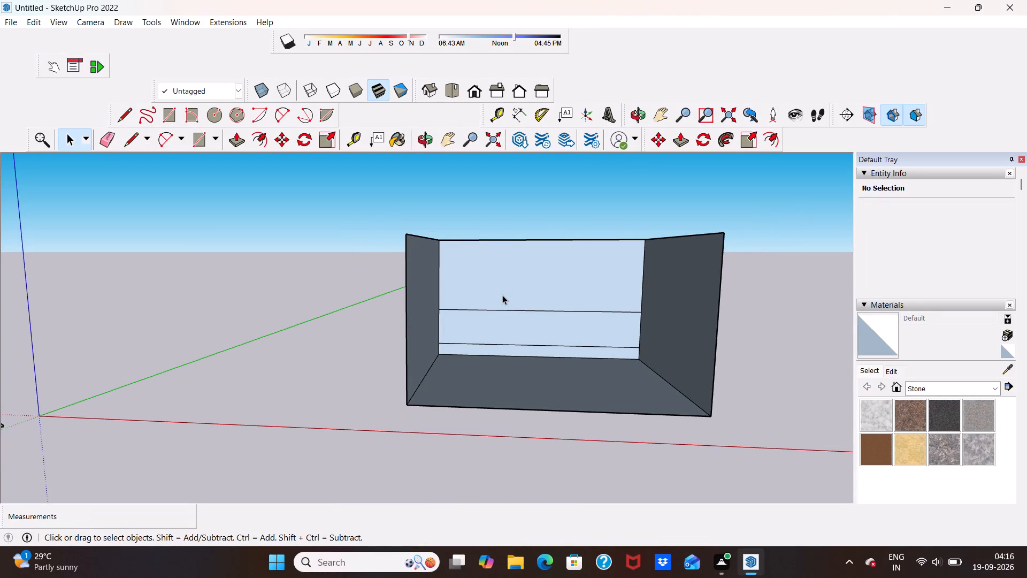
pyautogui.hotkey('ctrl', 'z')
pyautogui.hotkey('ctrl', 'z')
pyautogui.hotkey('ctrl', 'z')
pyautogui.hotkey('ctrl', 'z')
pyautogui.hotkey('ctrl', 'z')
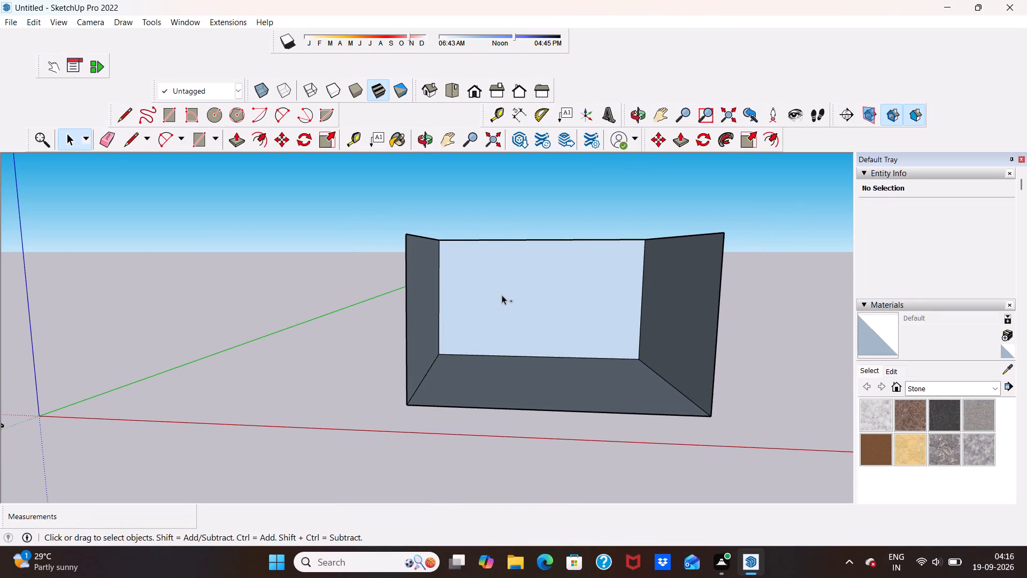
pyautogui.hotkey('ctrl', 'z')
# Push/Pull the closed box's top face upward by about 5' 10".
pyautogui.moveTo(501, 296); pyautogui.dragTo(532, 397, button='middle')
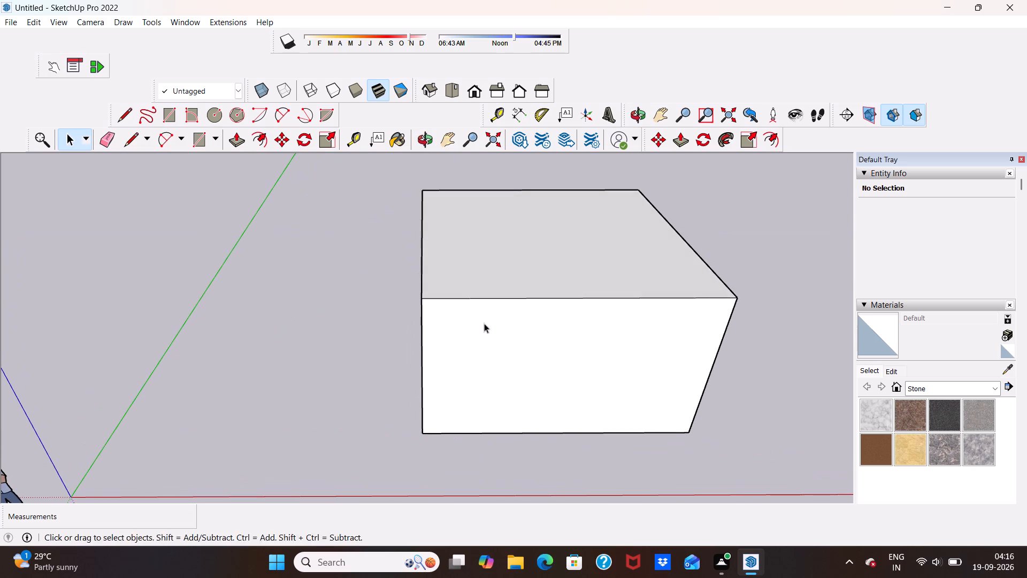
pyautogui.click(231, 136)
pyautogui.click(526, 268)
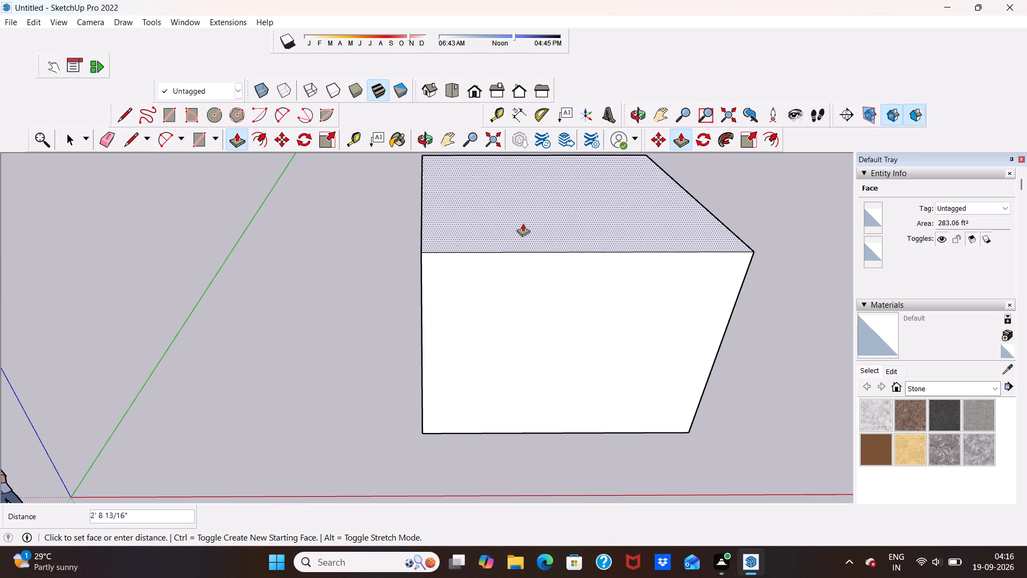
pyautogui.scroll(-5, 524, 209)
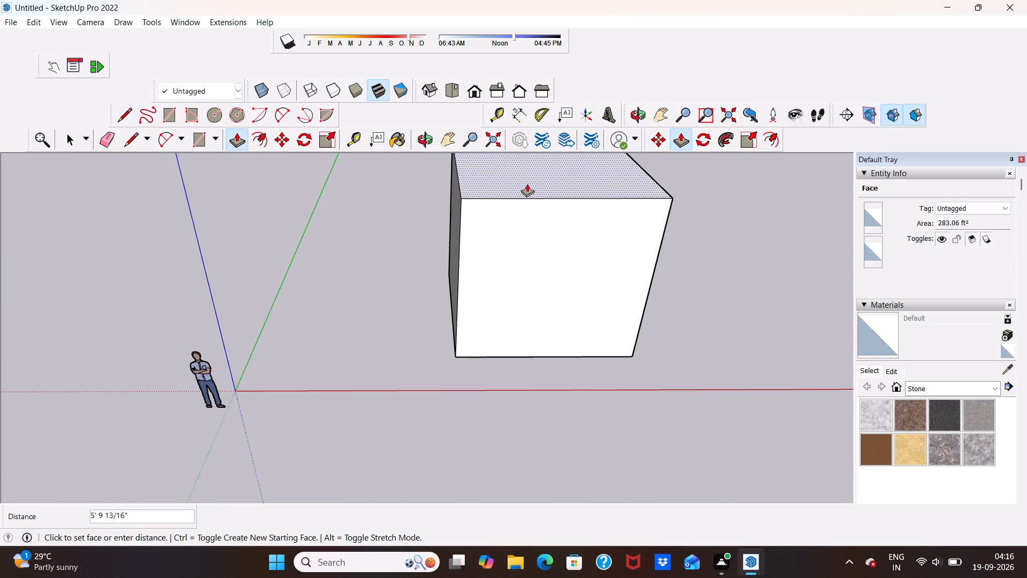
pyautogui.click(527, 184)
pyautogui.press('space')
pyautogui.scroll(-6, 512, 208)
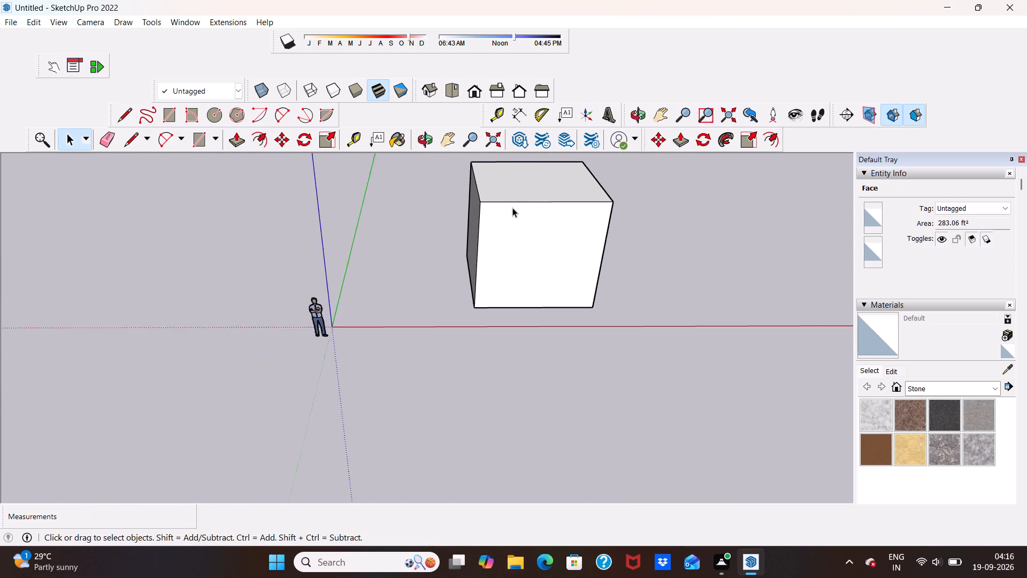
# Erase the box's front top edge to open its front and top.
pyautogui.moveTo(588, 217); pyautogui.dragTo(565, 165, button='middle')
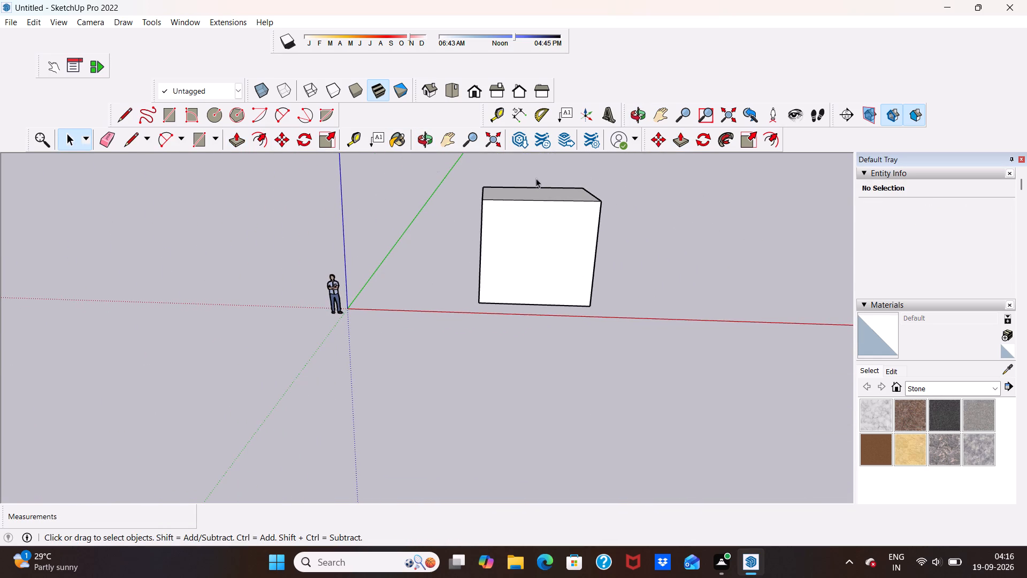
pyautogui.scroll(6, 545, 178)
pyautogui.click(111, 137)
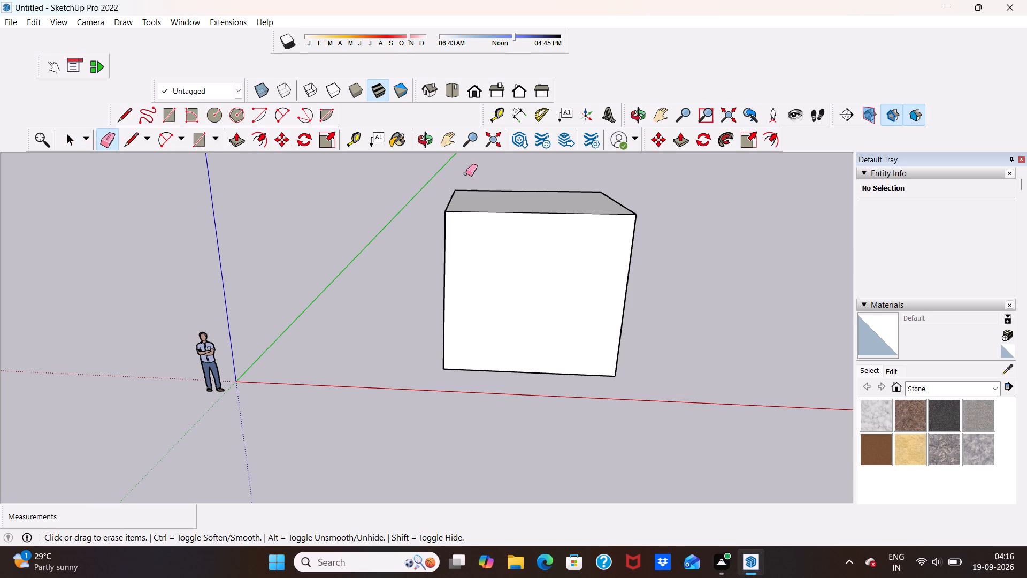
pyautogui.scroll(10, 556, 216)
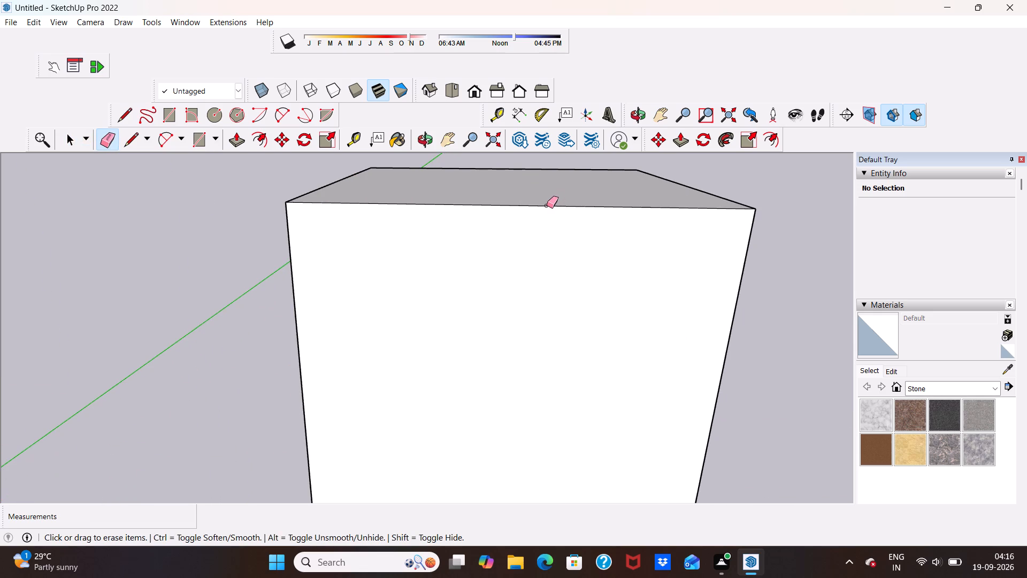
pyautogui.click(547, 206)
pyautogui.scroll(-8, 553, 233)
pyautogui.scroll(4, 554, 240)
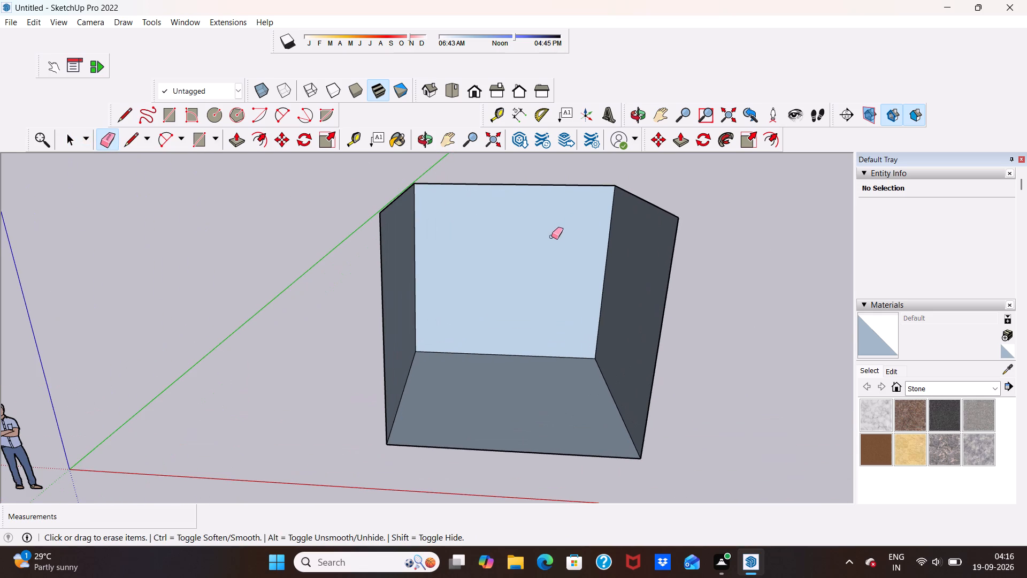
pyautogui.press('space')
# Place a horizontal Tape Measure guide on the back wall, 1' above its floor edge.
pyautogui.scroll(3, 522, 253)
pyautogui.scroll(-2, 523, 251)
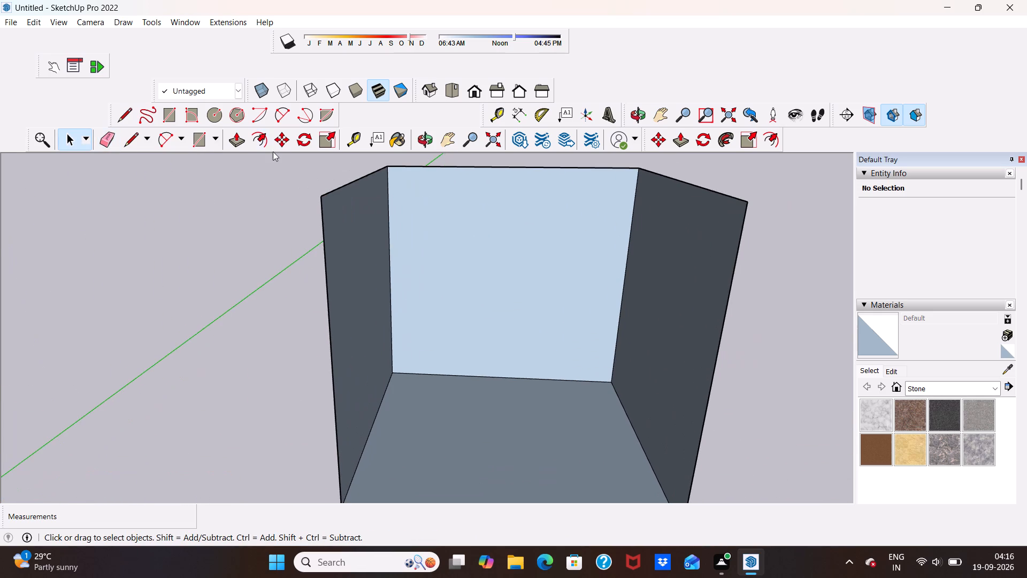
pyautogui.click(131, 136)
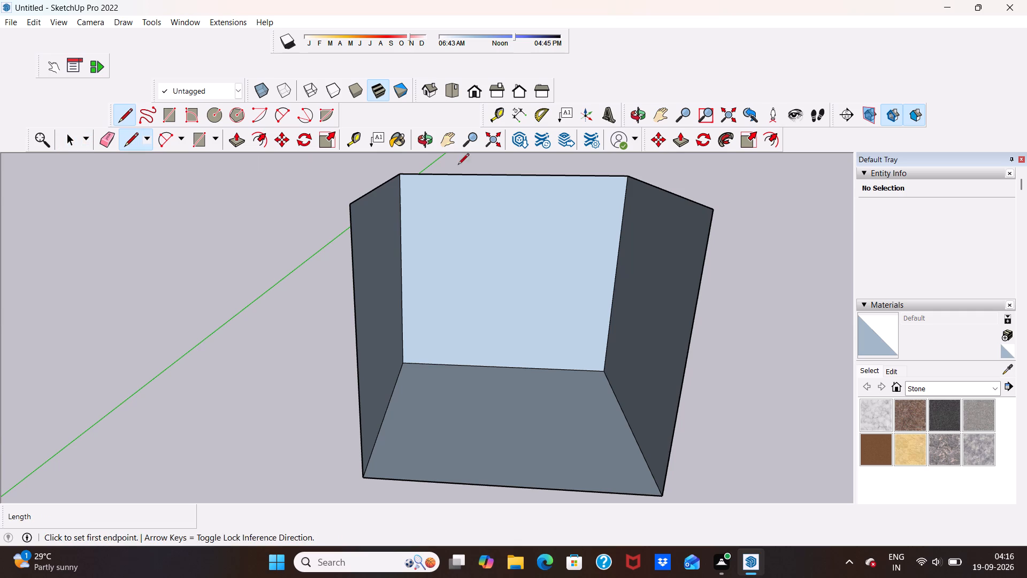
pyautogui.click(496, 116)
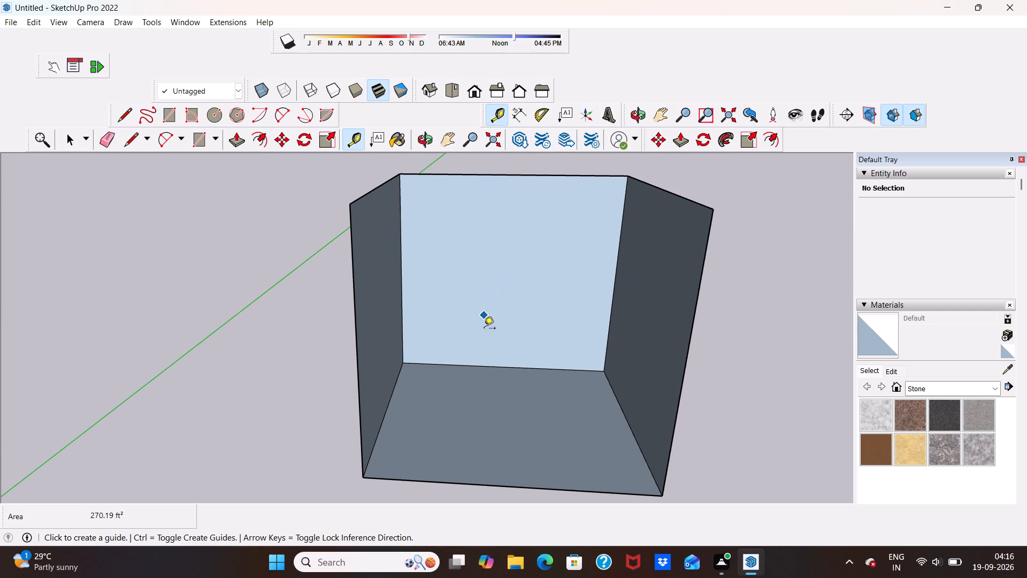
pyautogui.scroll(5, 484, 358)
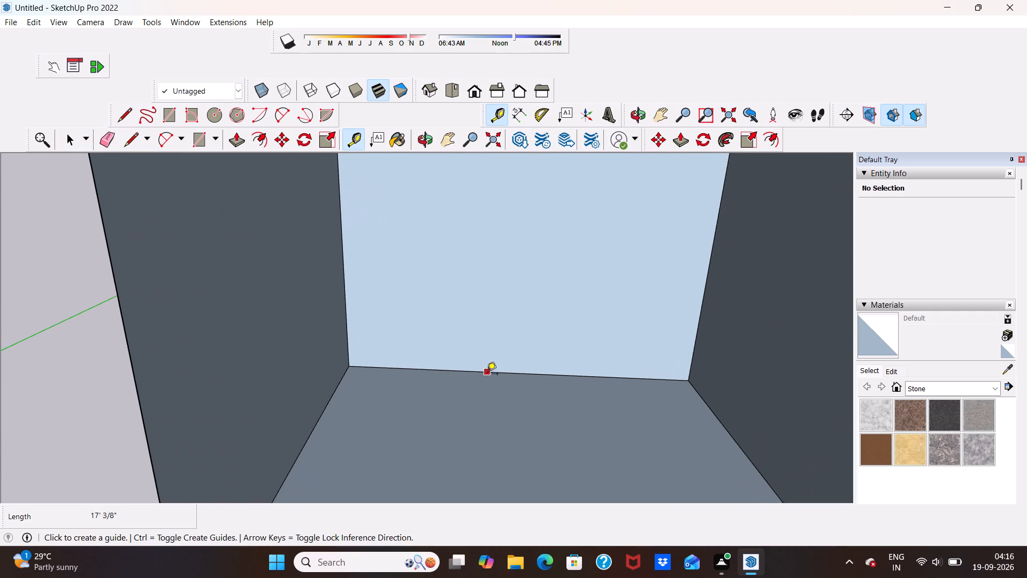
pyautogui.click(487, 372)
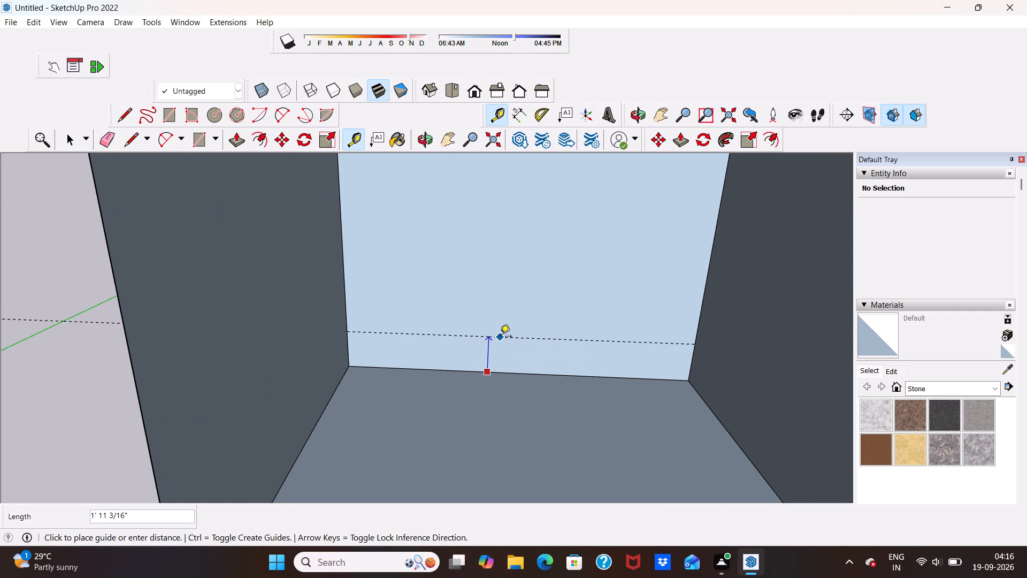
pyautogui.press('1')
pyautogui.press("'")
pyautogui.press('Return')
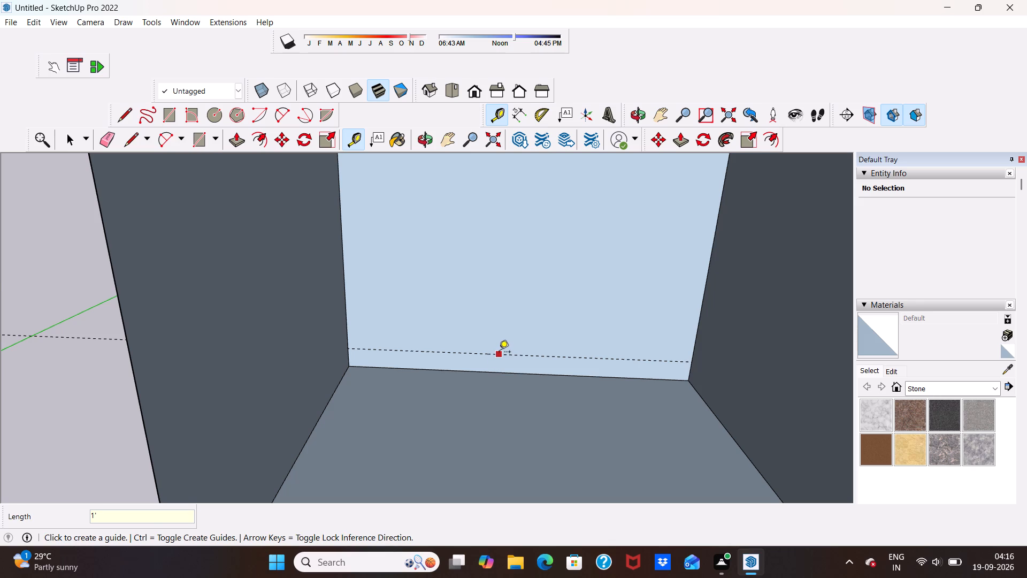
# Place a second horizontal guide on the back wall, 3' above the first guide.
pyautogui.click(499, 353)
pyautogui.press('3')
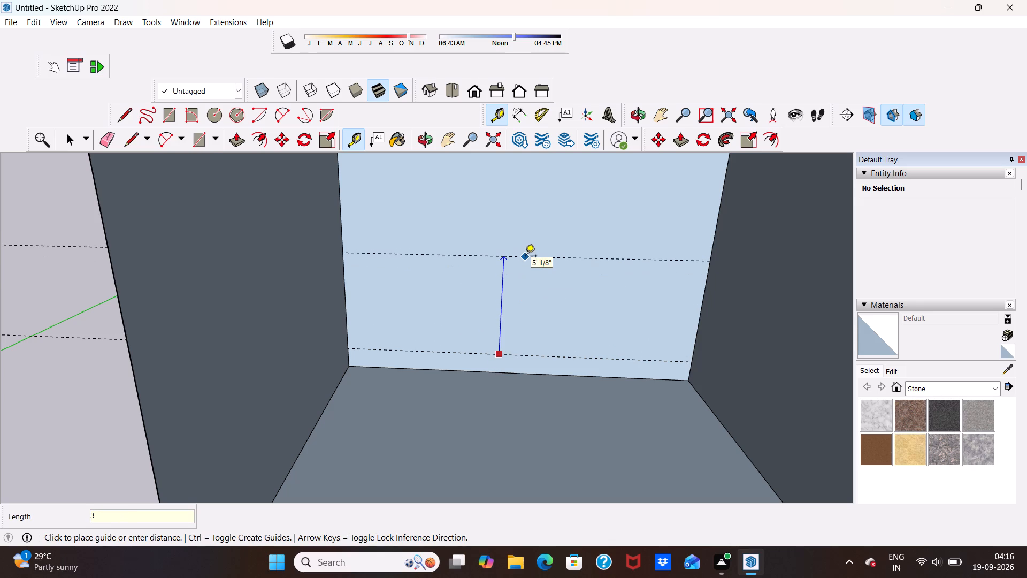
pyautogui.press("'")
pyautogui.press('Return')
# Place a vertical guide on the back wall, 3' in from its left edge.
pyautogui.scroll(-4, 531, 259)
pyautogui.scroll(1, 522, 289)
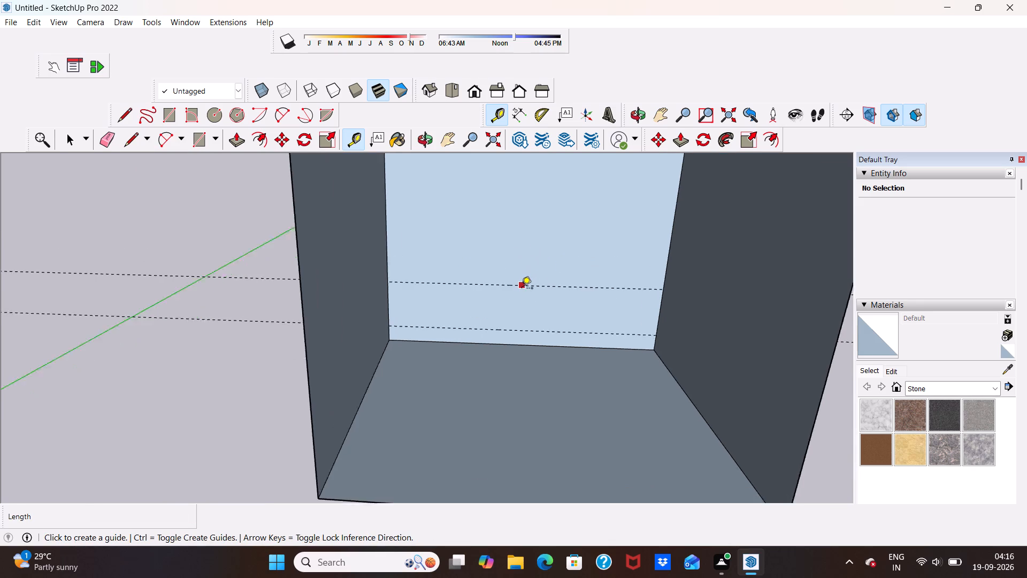
pyautogui.scroll(2, 522, 289)
pyautogui.scroll(-6, 522, 289)
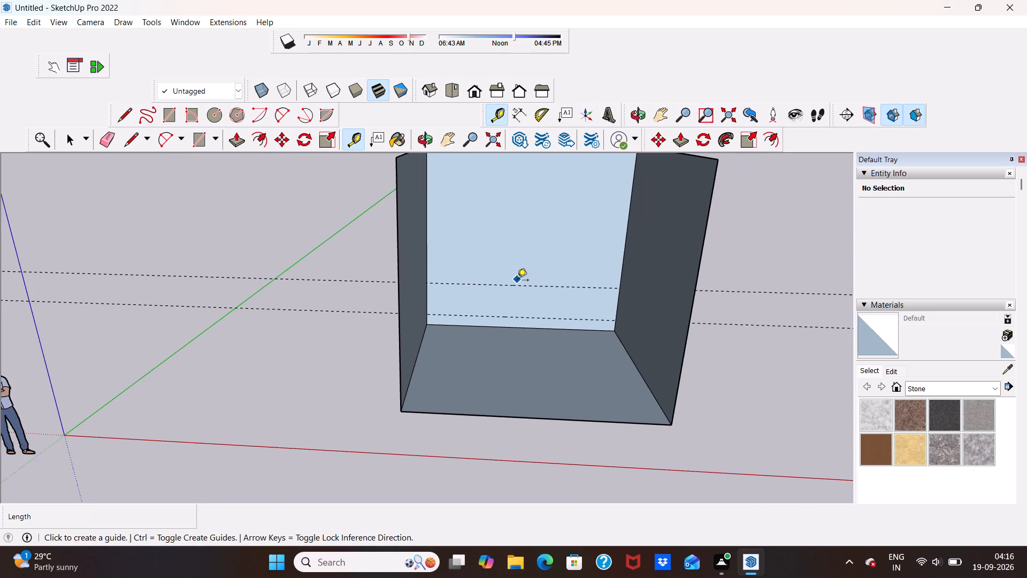
pyautogui.scroll(5, 532, 278)
pyautogui.scroll(-4, 524, 280)
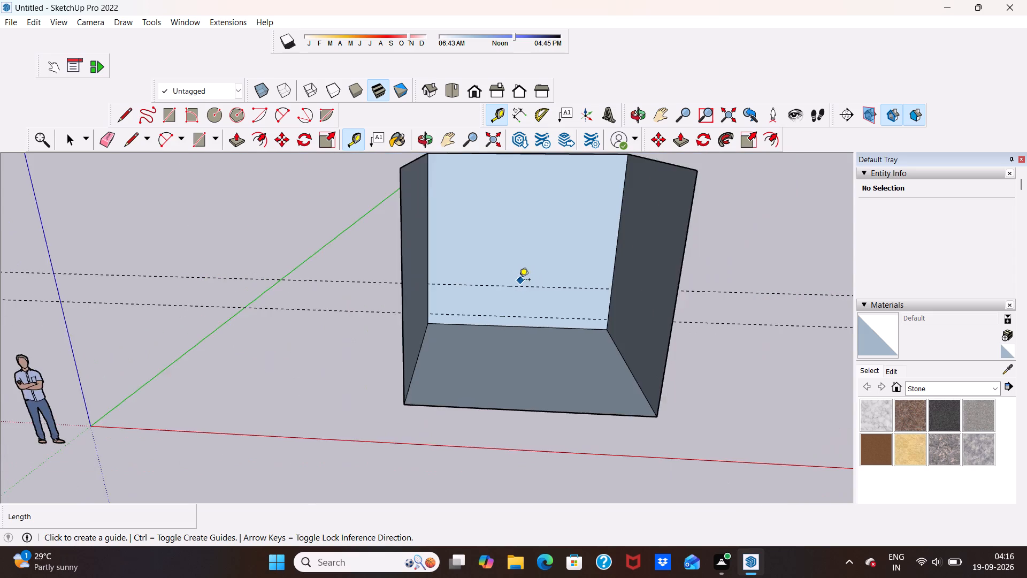
pyautogui.scroll(-4, 519, 280)
pyautogui.scroll(4, 512, 228)
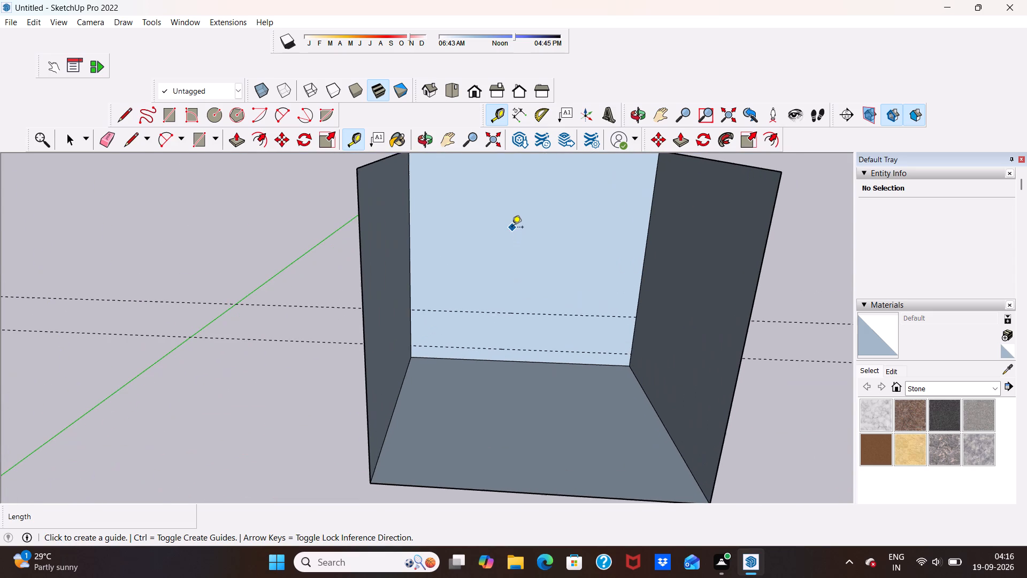
pyautogui.click(408, 237)
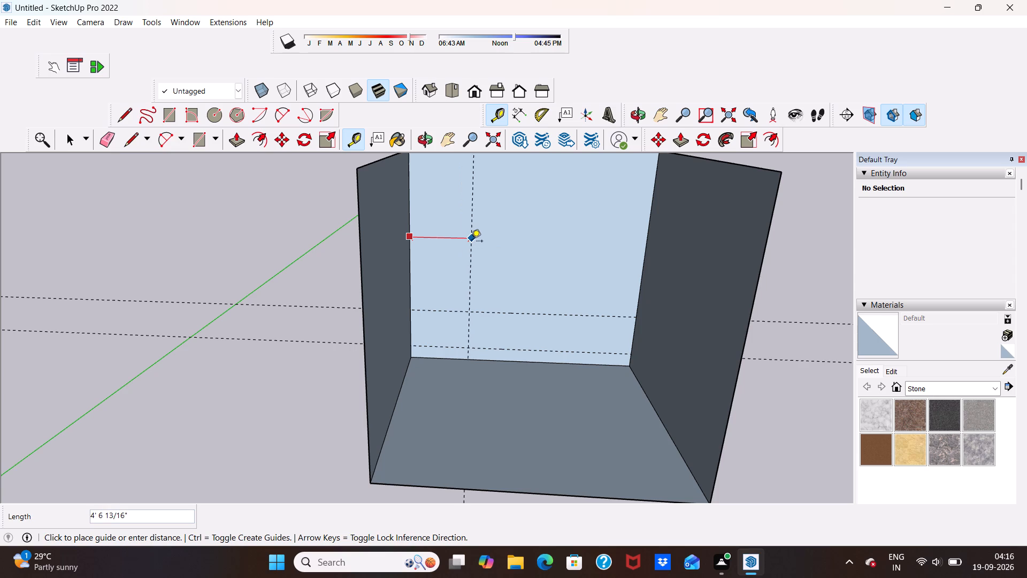
pyautogui.press('3')
pyautogui.press("'")
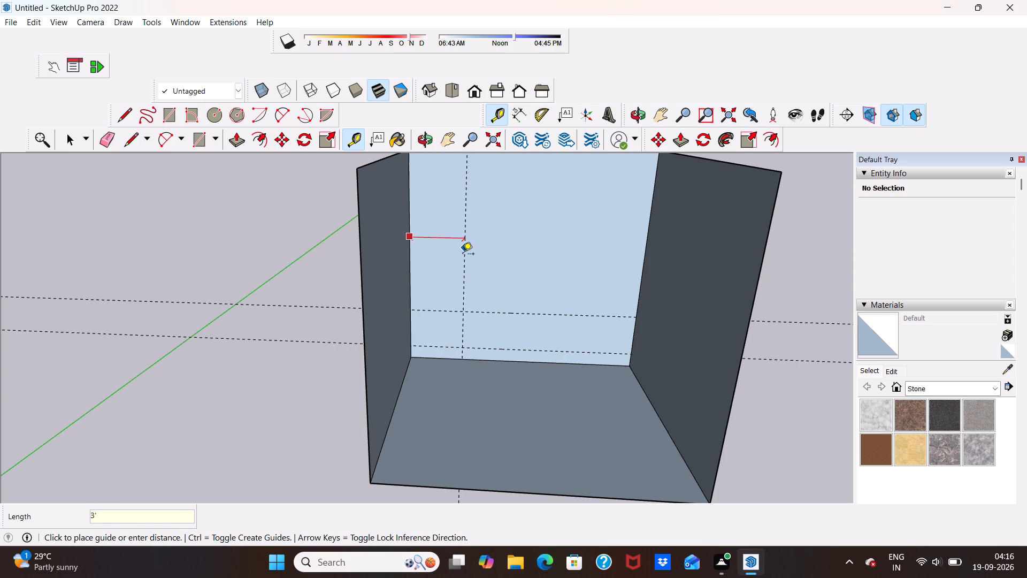
pyautogui.press('Return')
# Place a vertical guide on the back wall, about 4' in from its right edge.
pyautogui.scroll(-4, 464, 254)
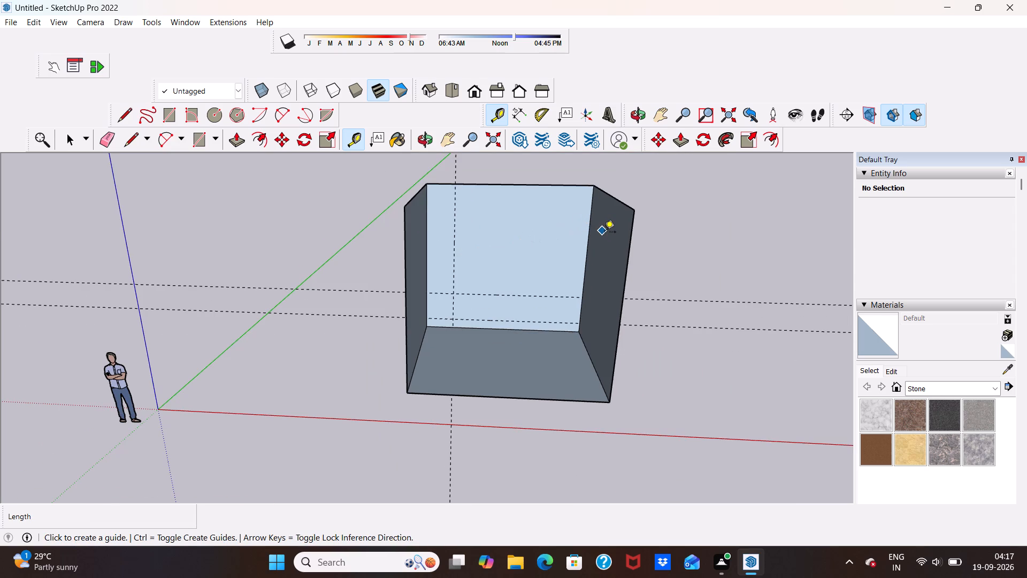
pyautogui.scroll(4, 597, 238)
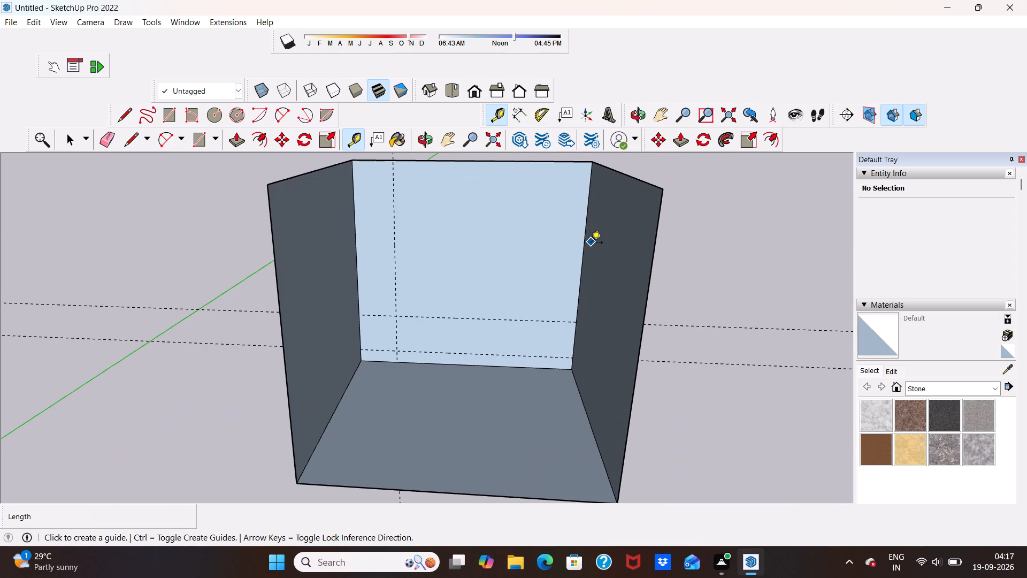
pyautogui.click(586, 246)
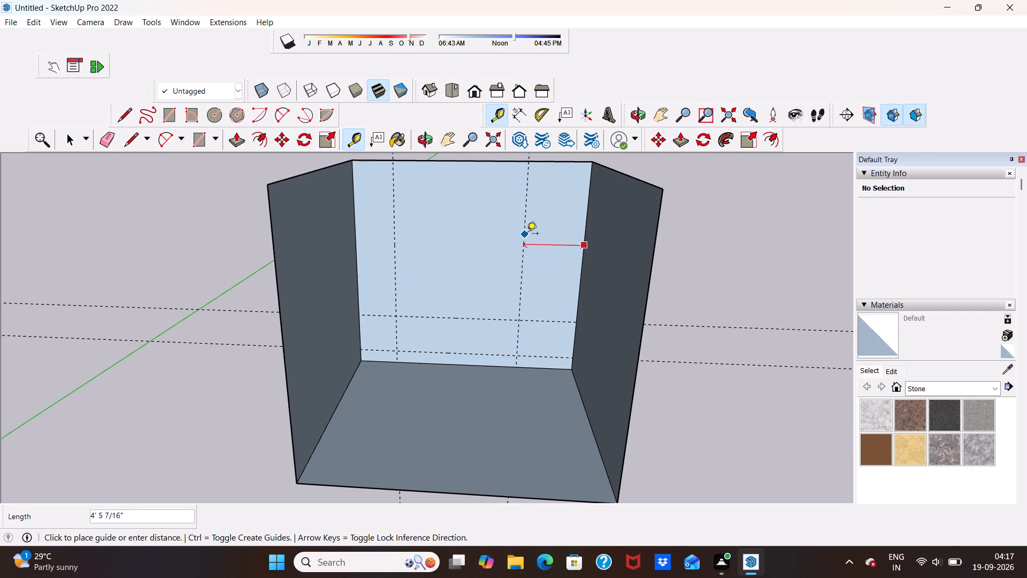
pyautogui.click(529, 234)
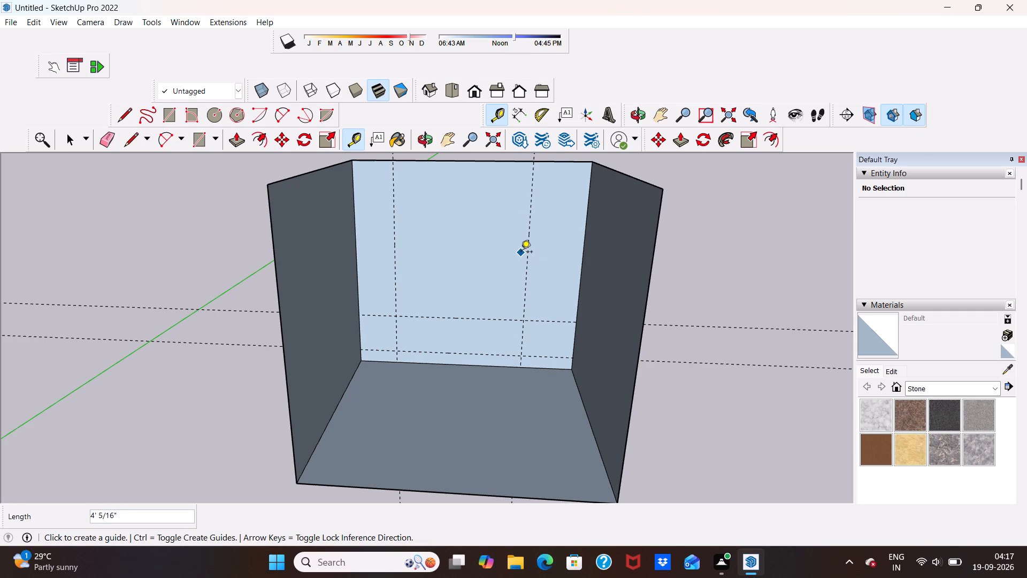
# Place a horizontal guide on the back wall, about 4' 3" below its top edge.
pyautogui.scroll(-3, 521, 251)
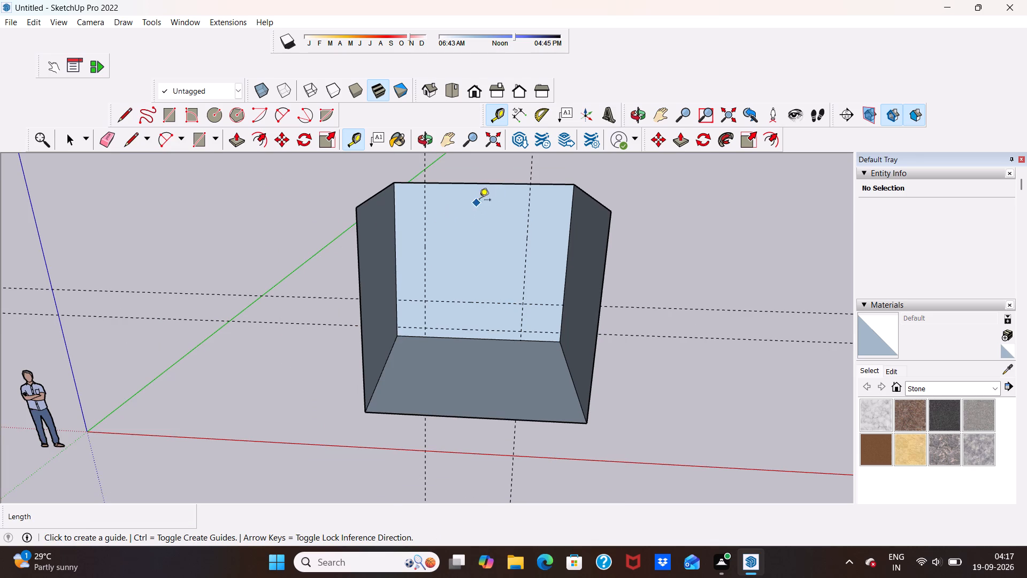
pyautogui.scroll(3, 480, 193)
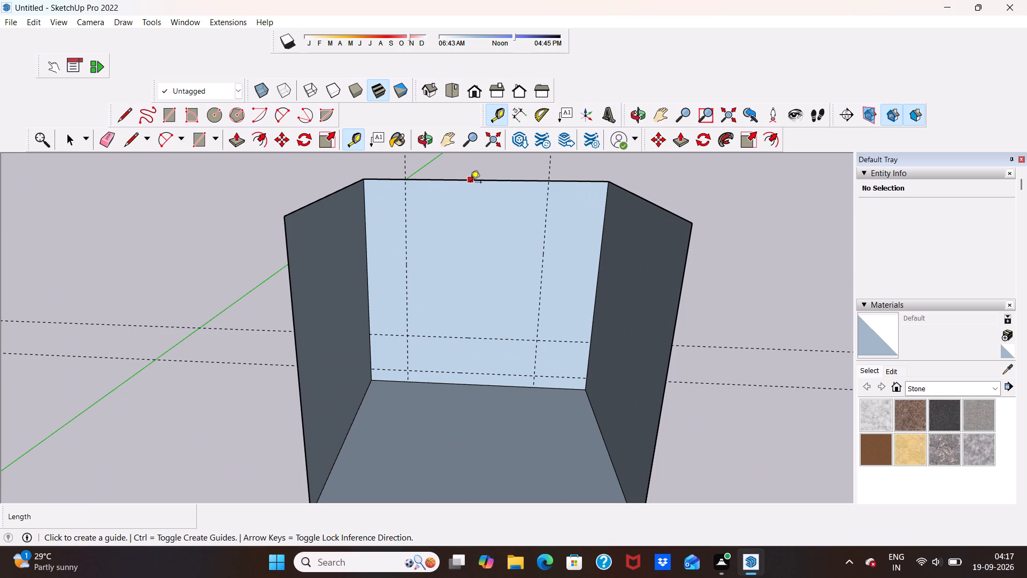
pyautogui.click(470, 183)
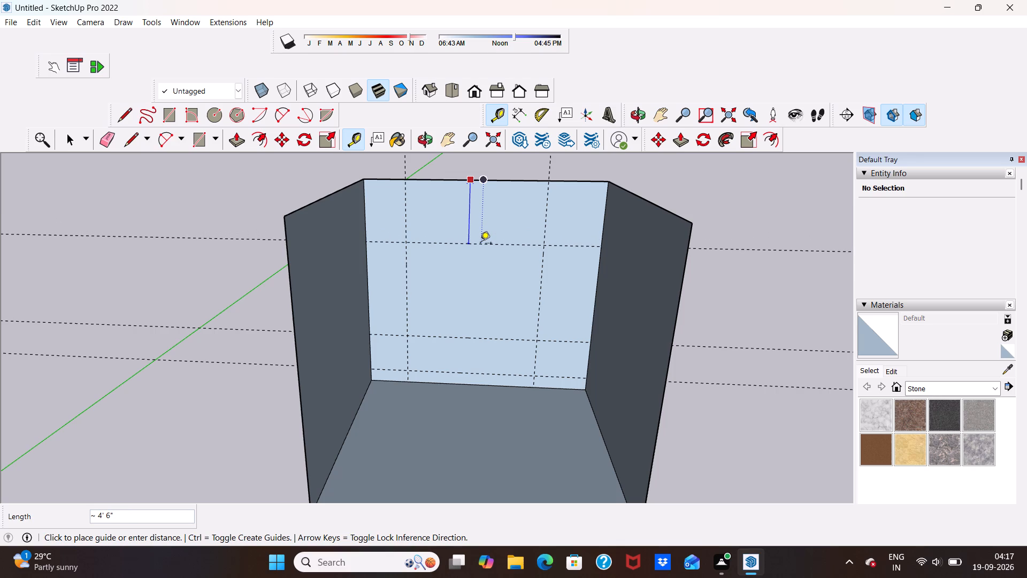
pyautogui.click(480, 240)
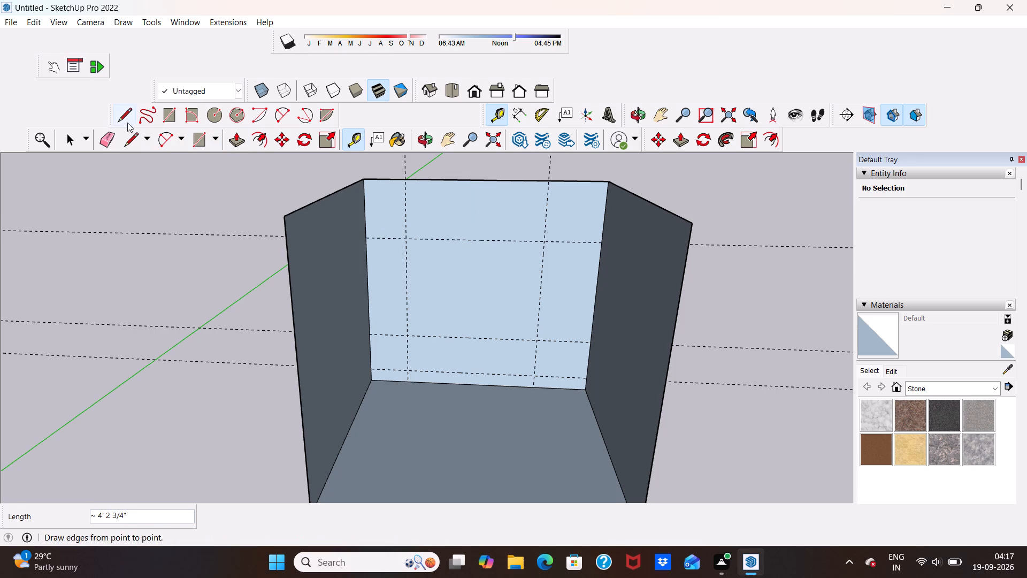
# Draw three horizontal lines across the full width of the back wall, along the three horizontal guides.
pyautogui.click(124, 142)
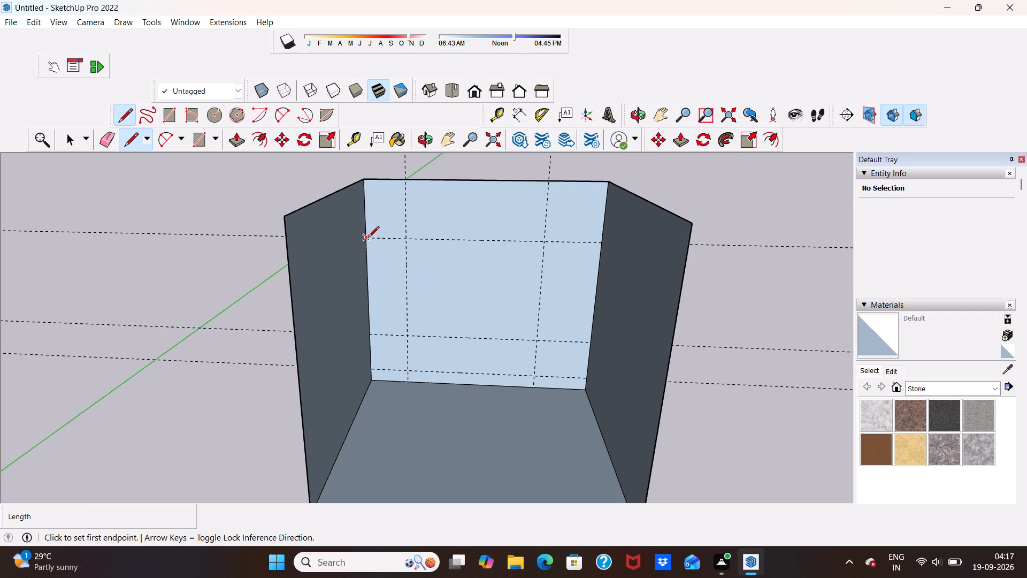
pyautogui.click(368, 238)
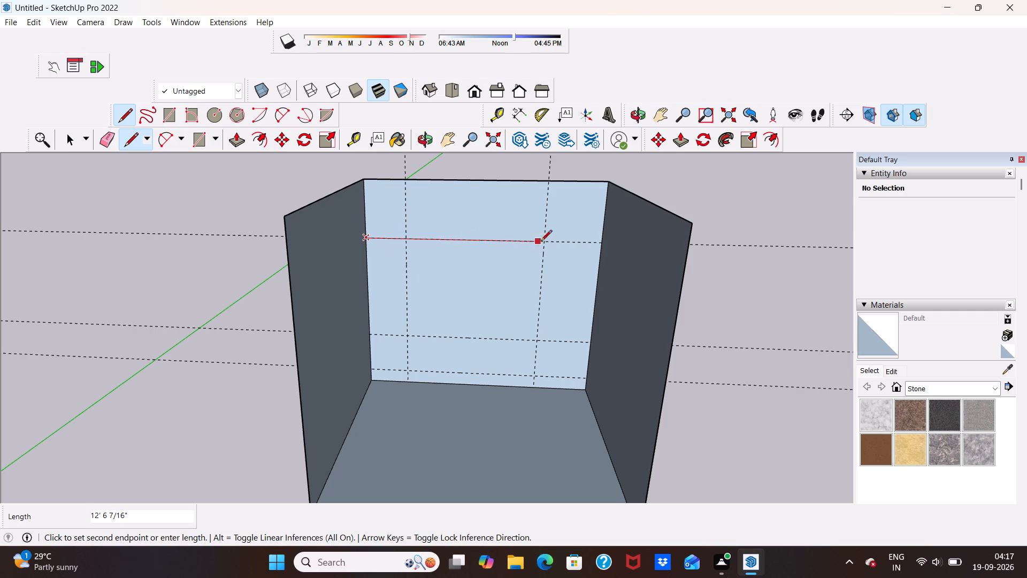
pyautogui.click(599, 244)
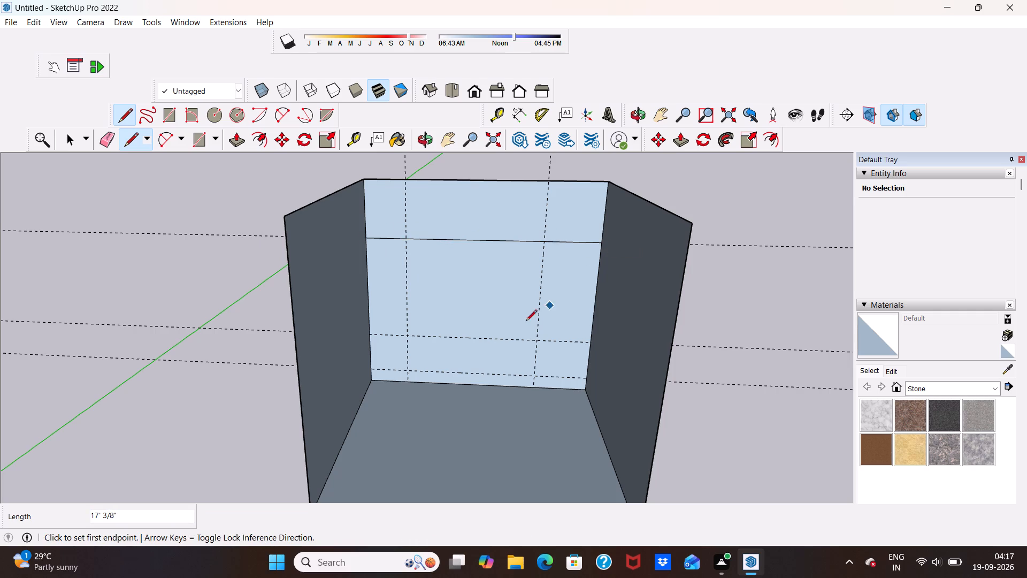
pyautogui.click(369, 334)
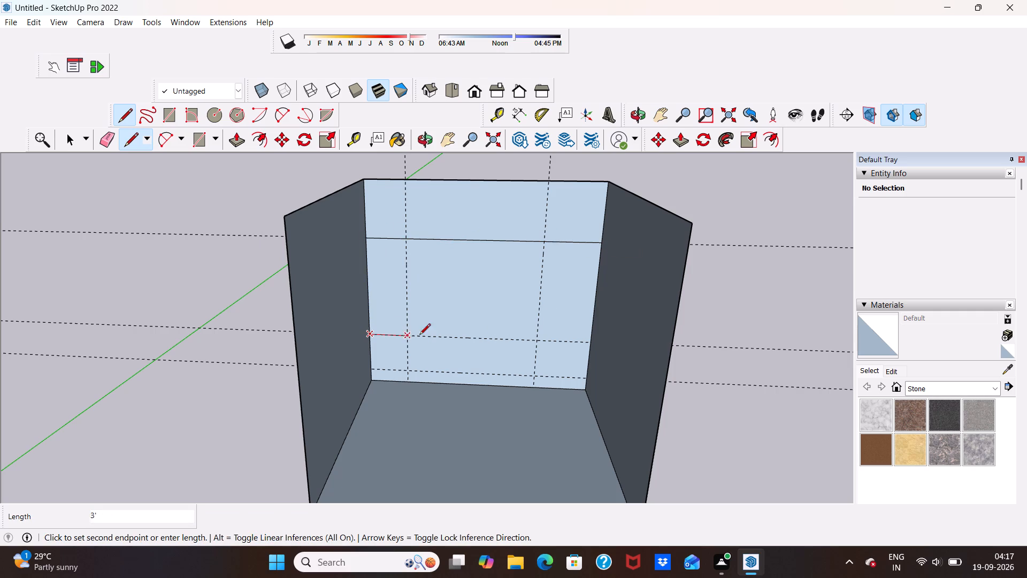
pyautogui.click(587, 343)
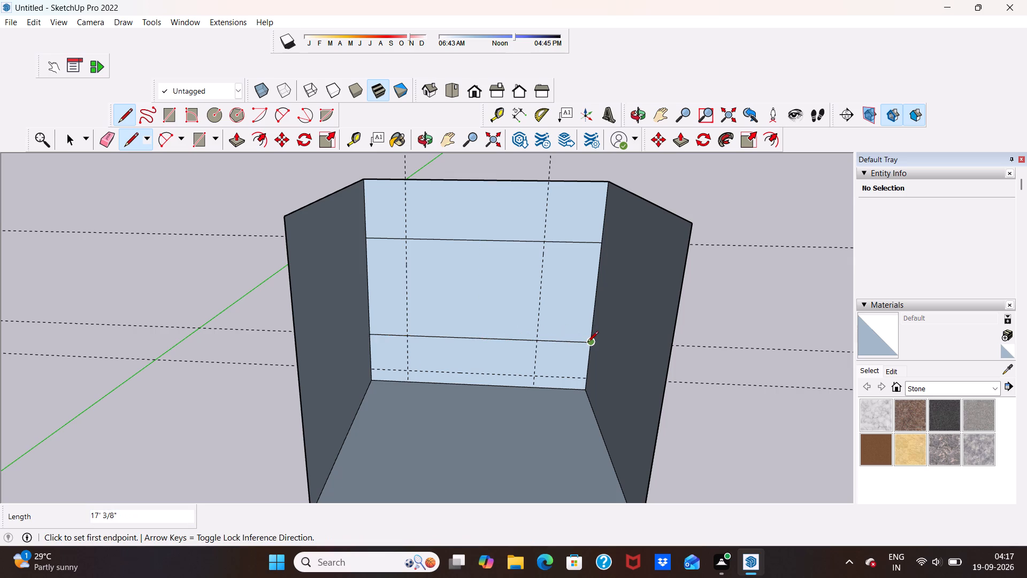
pyautogui.click(370, 370)
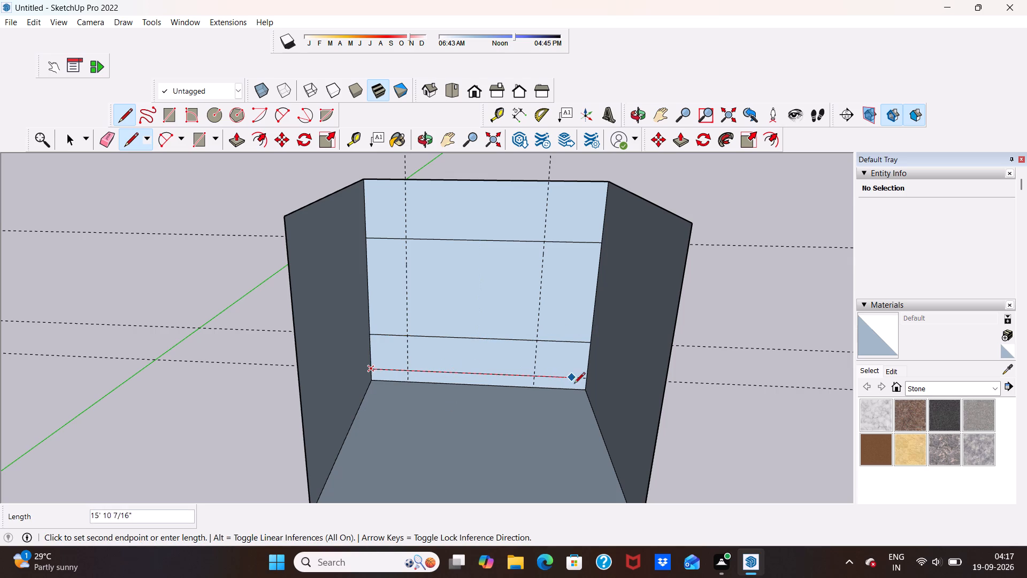
pyautogui.click(585, 380)
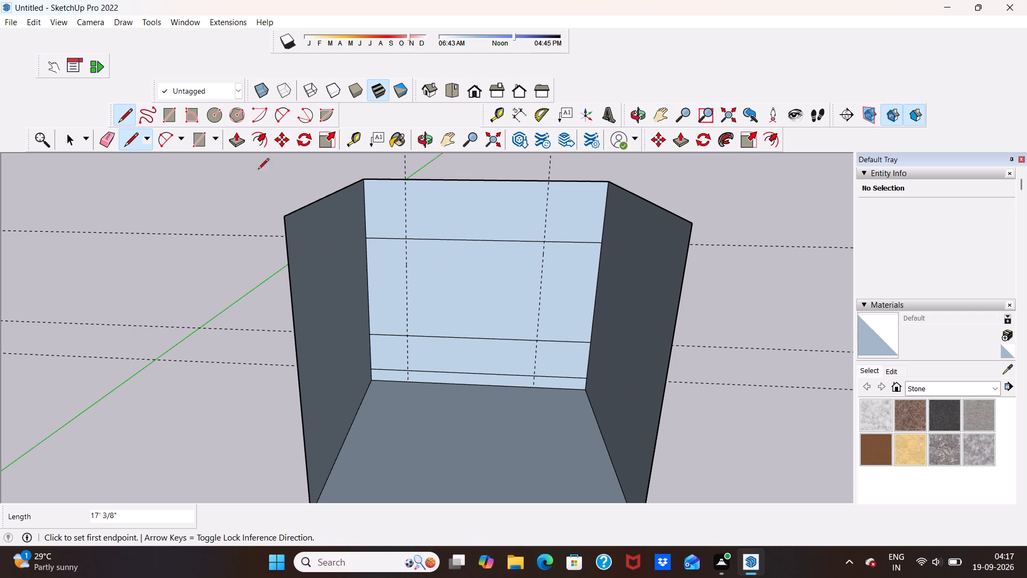
# Erase the three horizontal guides.
pyautogui.click(106, 135)
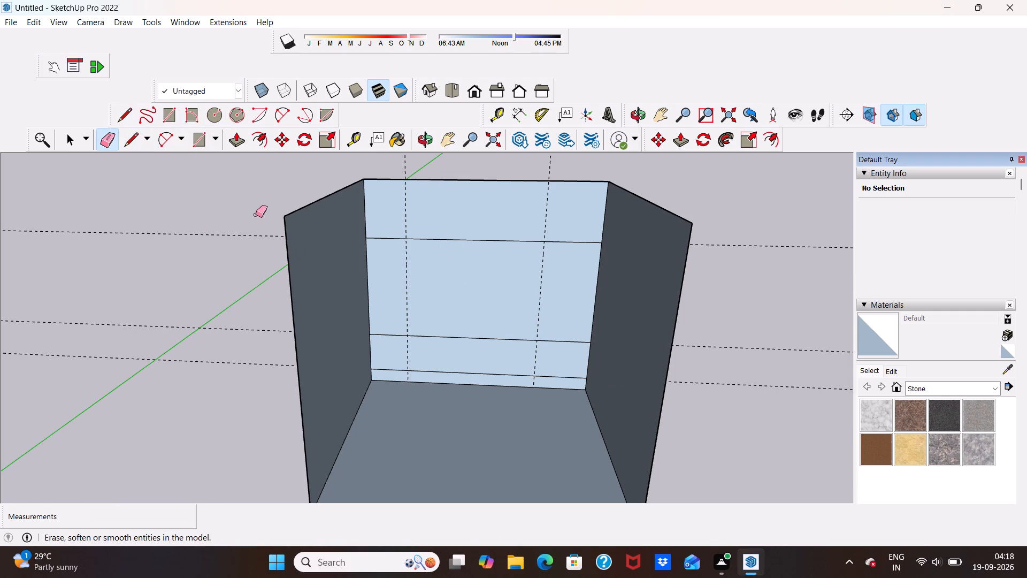
pyautogui.moveTo(249, 215); pyautogui.dragTo(253, 378)
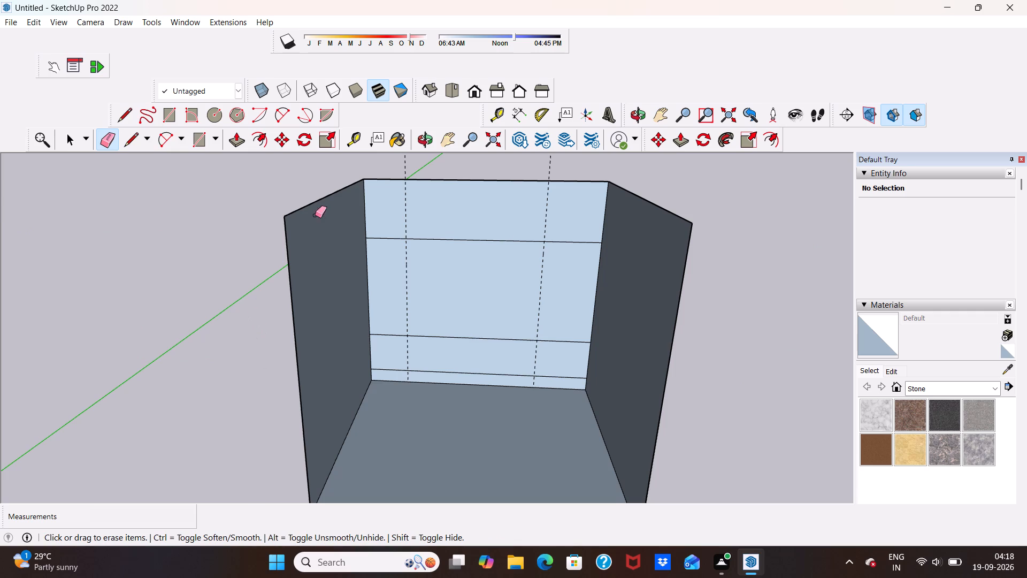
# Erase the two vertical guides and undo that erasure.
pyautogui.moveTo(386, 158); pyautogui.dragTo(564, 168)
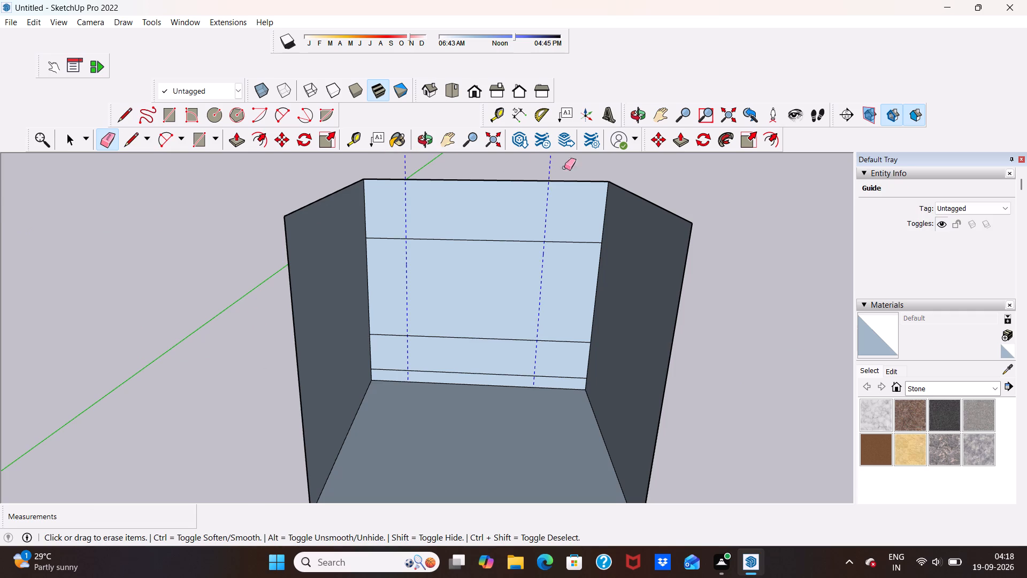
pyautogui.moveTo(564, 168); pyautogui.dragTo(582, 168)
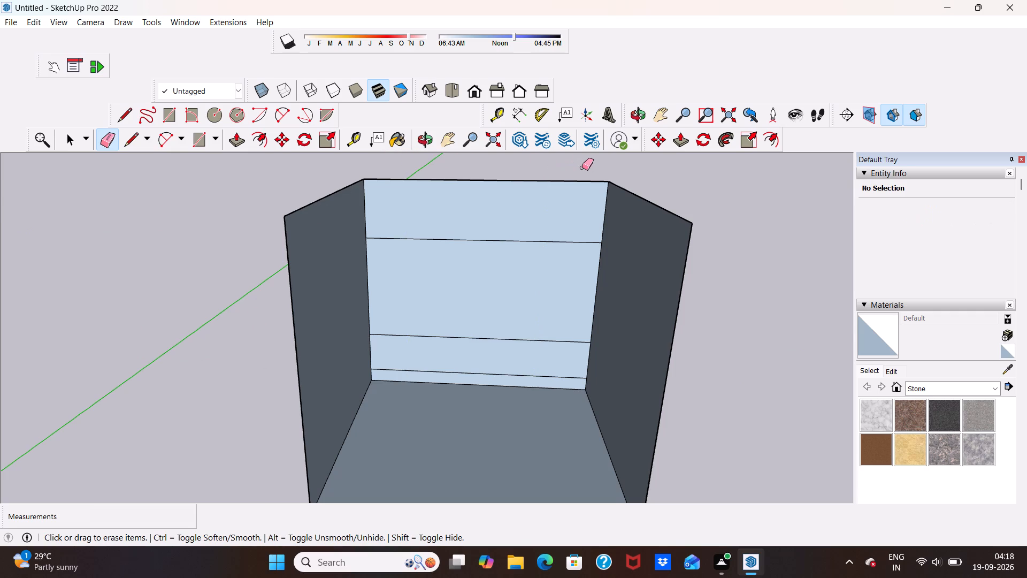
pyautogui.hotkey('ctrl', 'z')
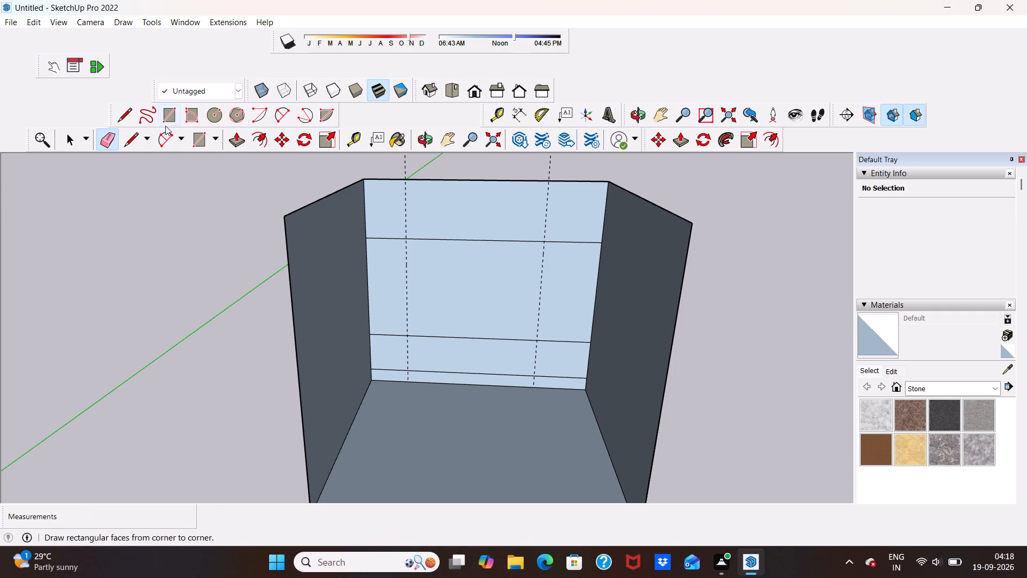
# Draw two vertical lines about 7' 7 5/8" long on the vertical guides, between the back wall's upper and middle horizontal lines.
pyautogui.click(125, 136)
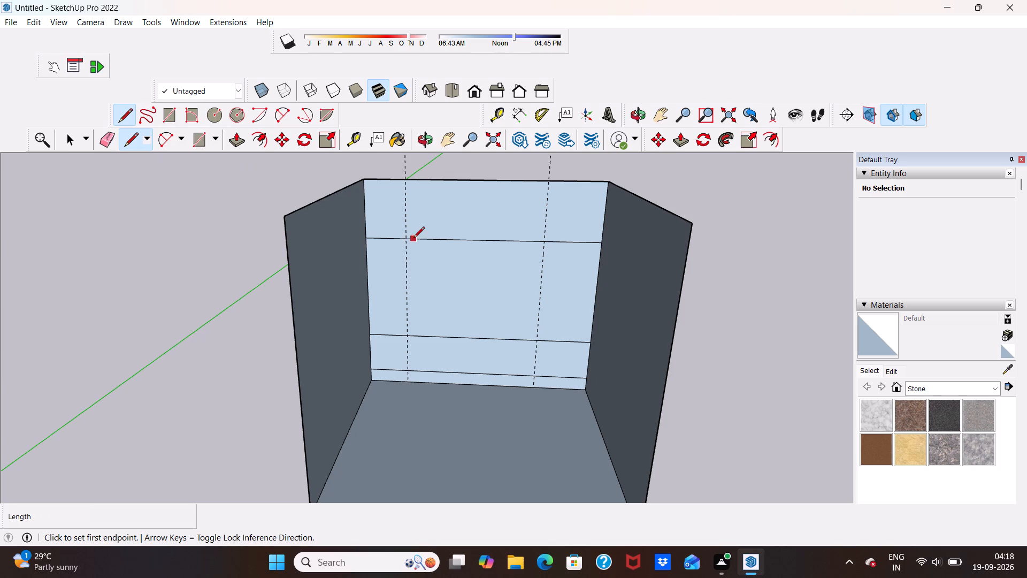
pyautogui.click(404, 242)
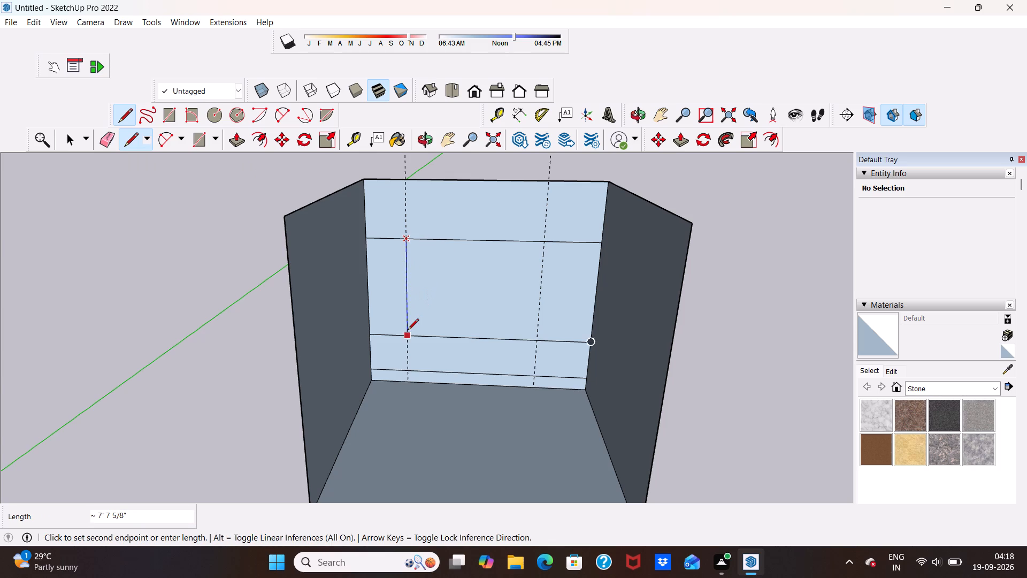
pyautogui.click(404, 334)
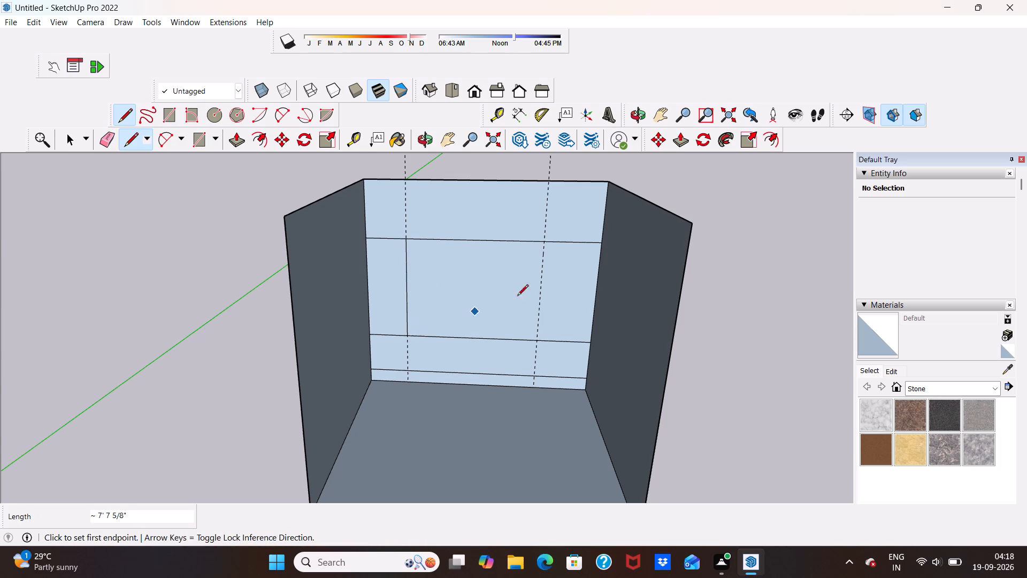
pyautogui.scroll(6, 543, 243)
pyautogui.click(543, 242)
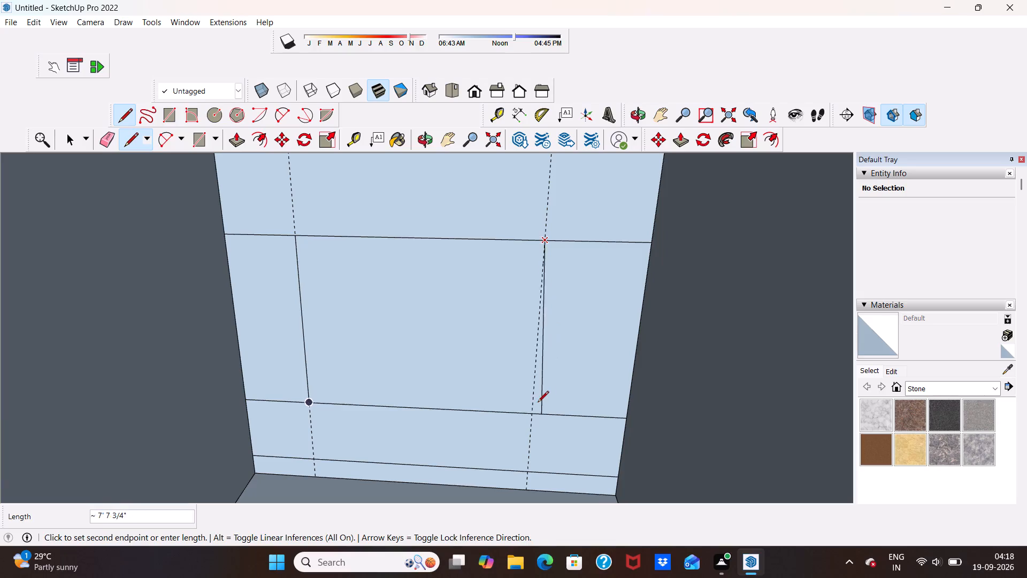
pyautogui.click(530, 414)
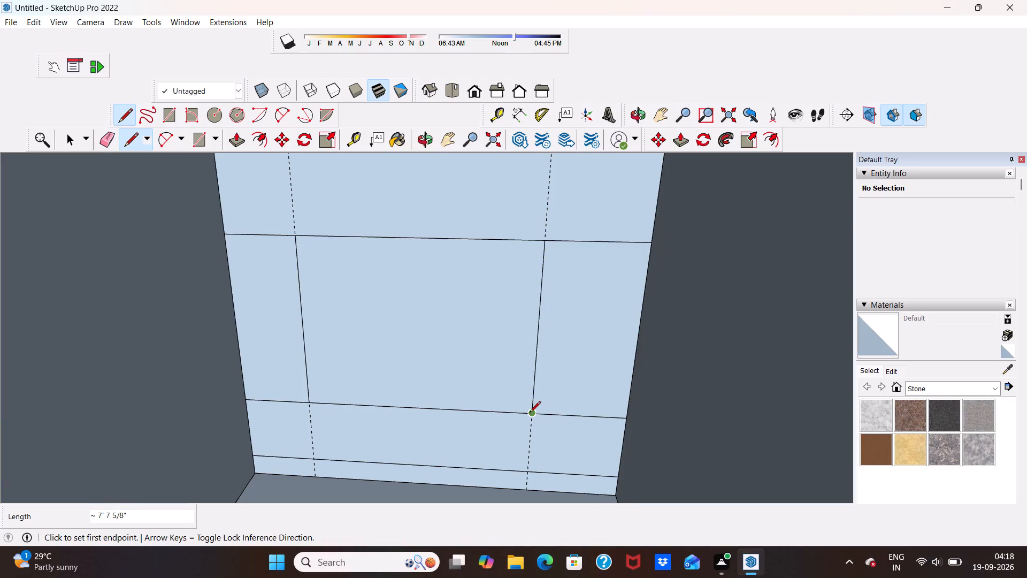
pyautogui.press('space')
# Erase the two vertical guides running through the back wall.
pyautogui.scroll(-14, 535, 348)
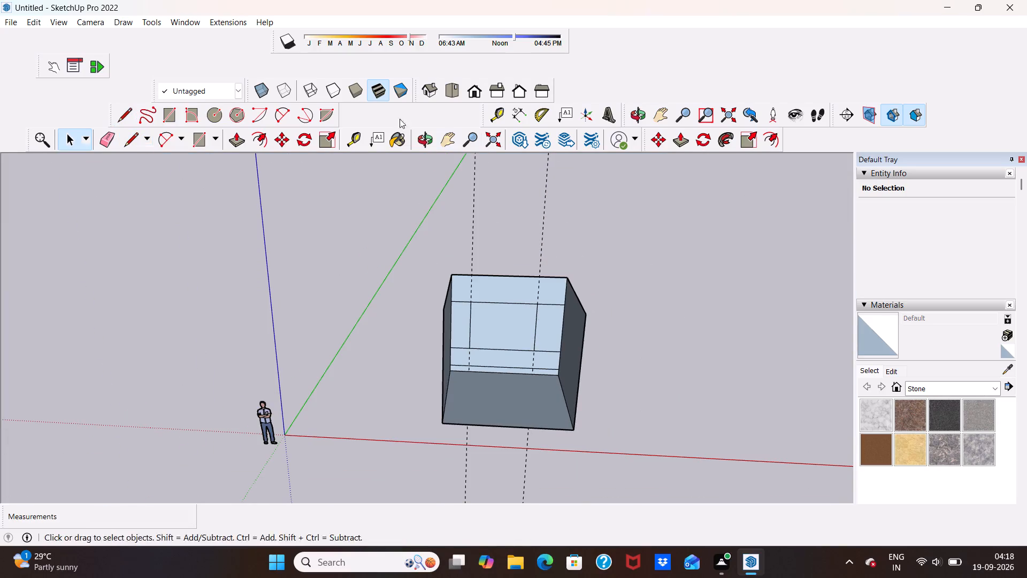
pyautogui.click(105, 142)
pyautogui.moveTo(448, 224); pyautogui.dragTo(458, 219)
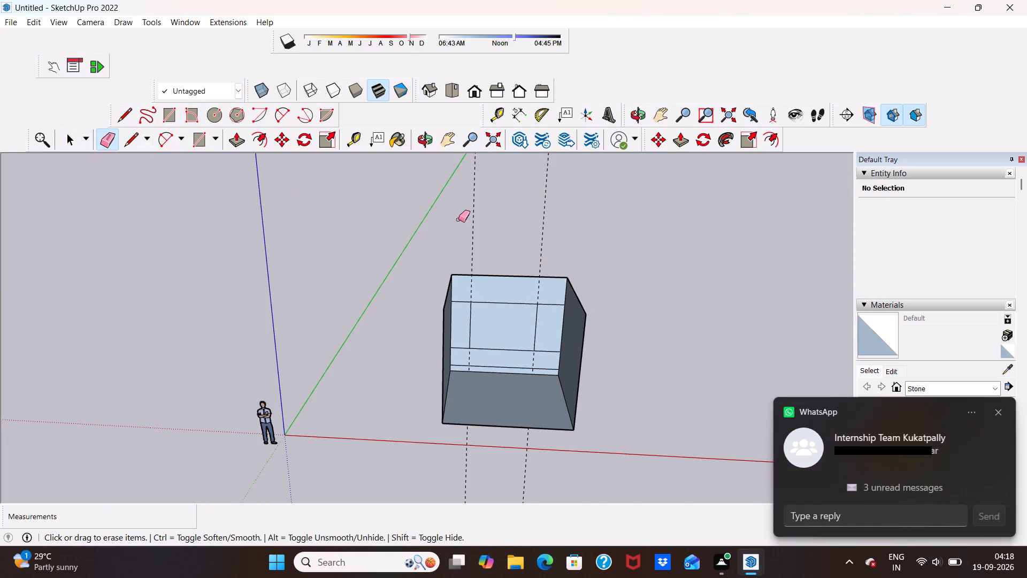
pyautogui.moveTo(458, 219); pyautogui.dragTo(562, 230)
pyautogui.moveTo(465, 215); pyautogui.dragTo(481, 210)
pyautogui.scroll(-2, 529, 206)
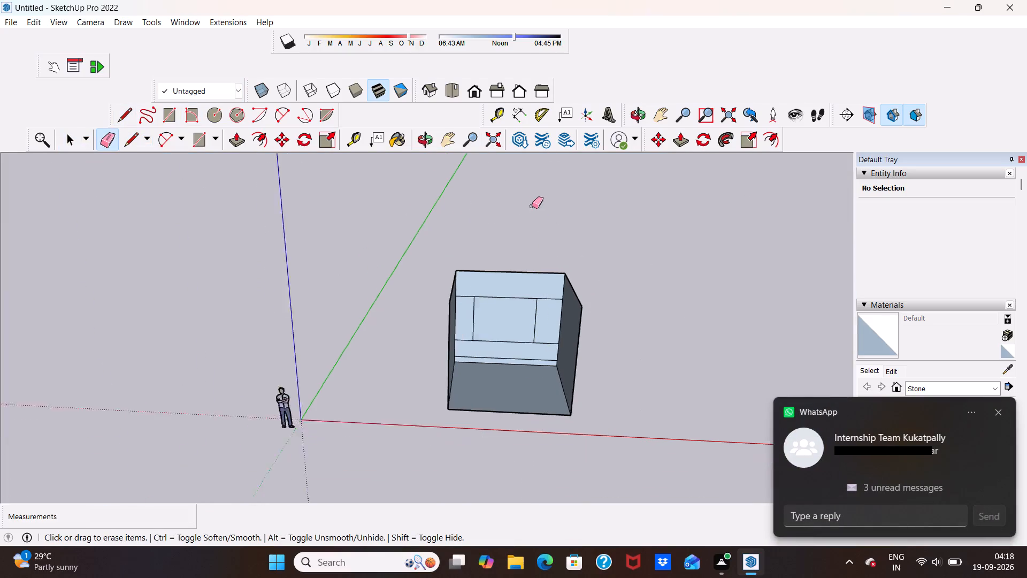
pyautogui.scroll(-3, 532, 206)
pyautogui.scroll(10, 564, 270)
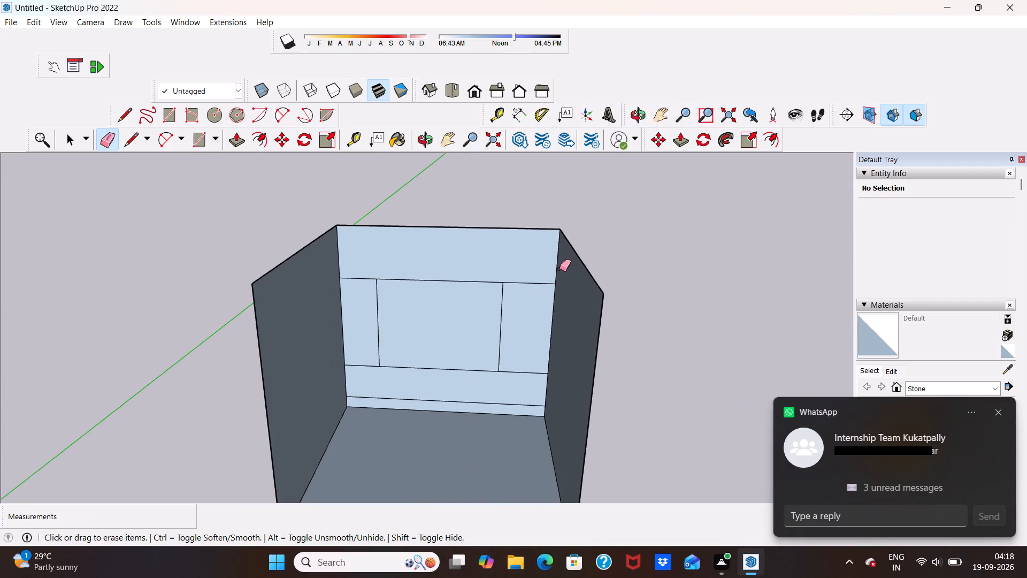
pyautogui.press('space')
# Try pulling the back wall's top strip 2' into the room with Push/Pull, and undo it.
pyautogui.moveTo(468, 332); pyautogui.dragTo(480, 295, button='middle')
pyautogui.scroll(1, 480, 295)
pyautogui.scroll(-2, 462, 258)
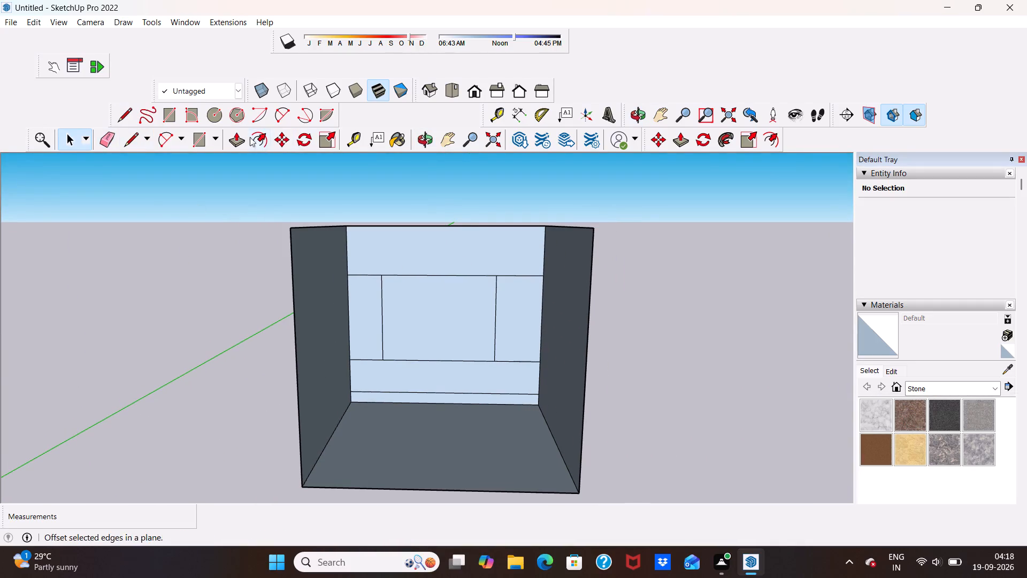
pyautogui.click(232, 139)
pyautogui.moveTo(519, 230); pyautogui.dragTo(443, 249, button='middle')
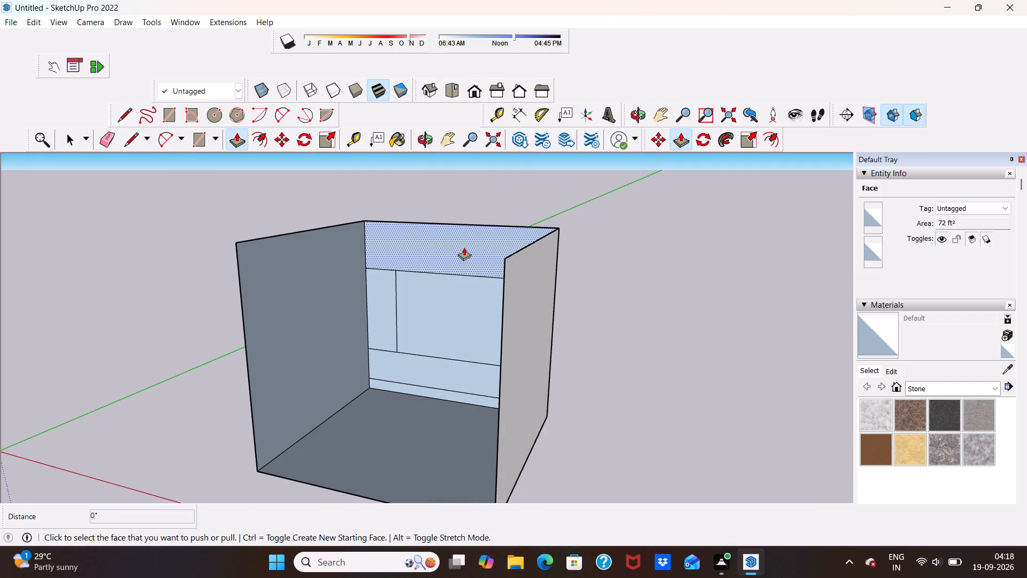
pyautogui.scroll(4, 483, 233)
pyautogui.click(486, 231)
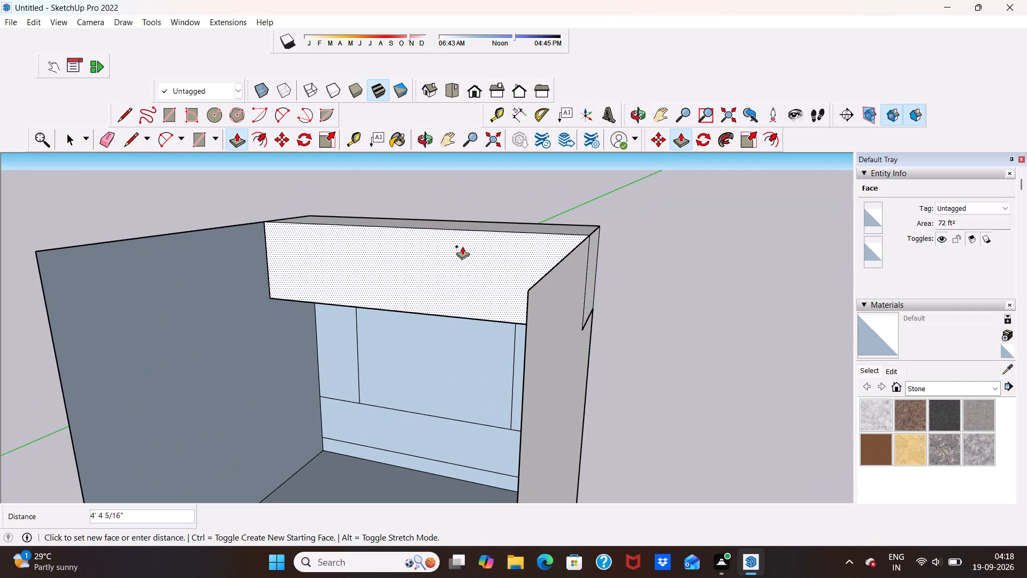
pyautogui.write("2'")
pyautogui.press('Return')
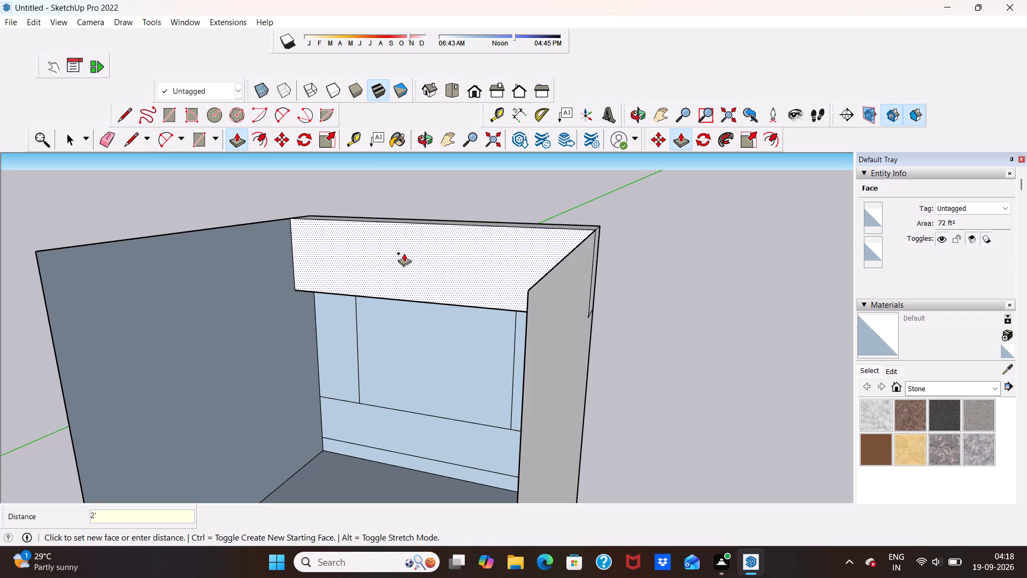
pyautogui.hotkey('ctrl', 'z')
# Pull the back wall's top strip 1' into the room with Push/Pull.
pyautogui.click(439, 254)
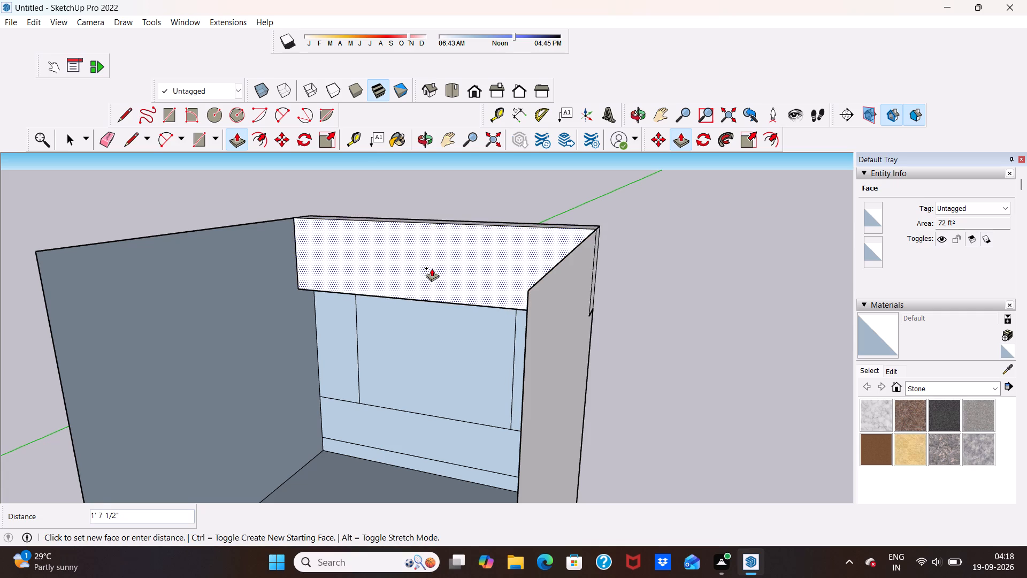
pyautogui.write("1'")
pyautogui.press('Return')
pyautogui.scroll(-2, 440, 261)
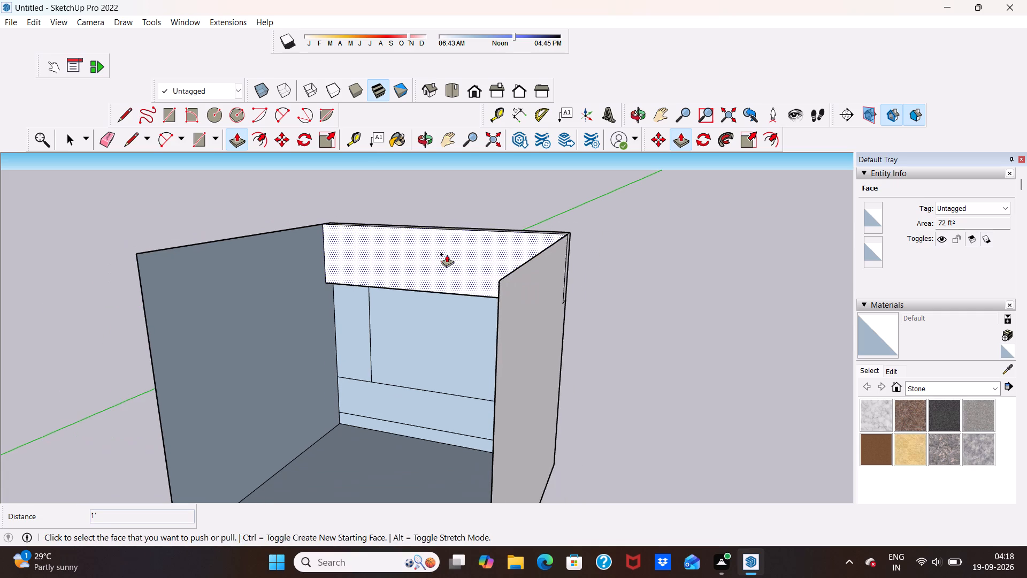
# Examine the projecting top band and the back wall panels below it from the open front and from underneath.
pyautogui.moveTo(402, 302); pyautogui.dragTo(472, 202, button='middle')
pyautogui.scroll(3, 403, 297)
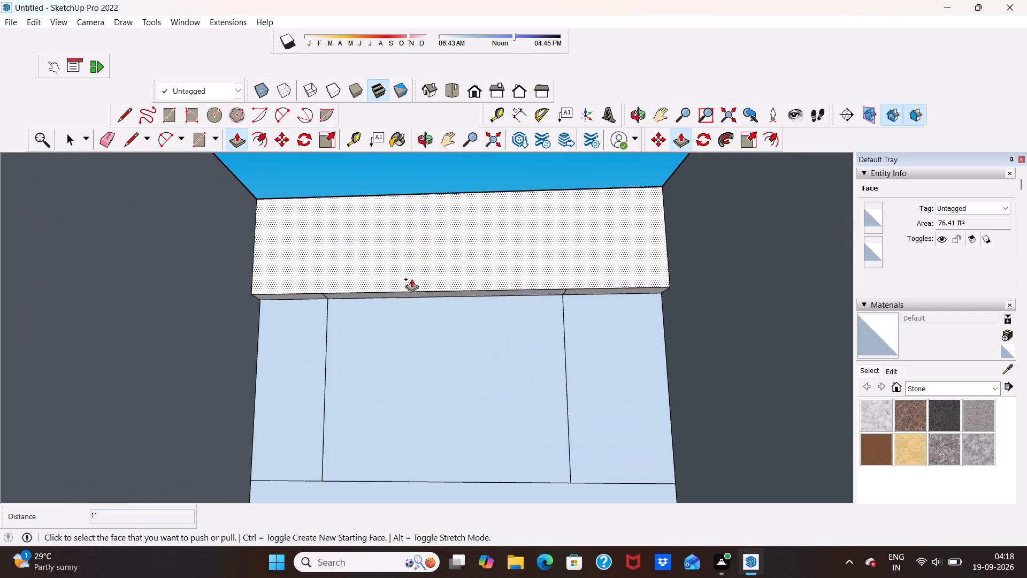
pyautogui.scroll(5, 411, 279)
pyautogui.scroll(-8, 417, 260)
pyautogui.scroll(1, 432, 247)
pyautogui.scroll(-3, 432, 247)
pyautogui.moveTo(418, 271); pyautogui.dragTo(423, 323, button='middle')
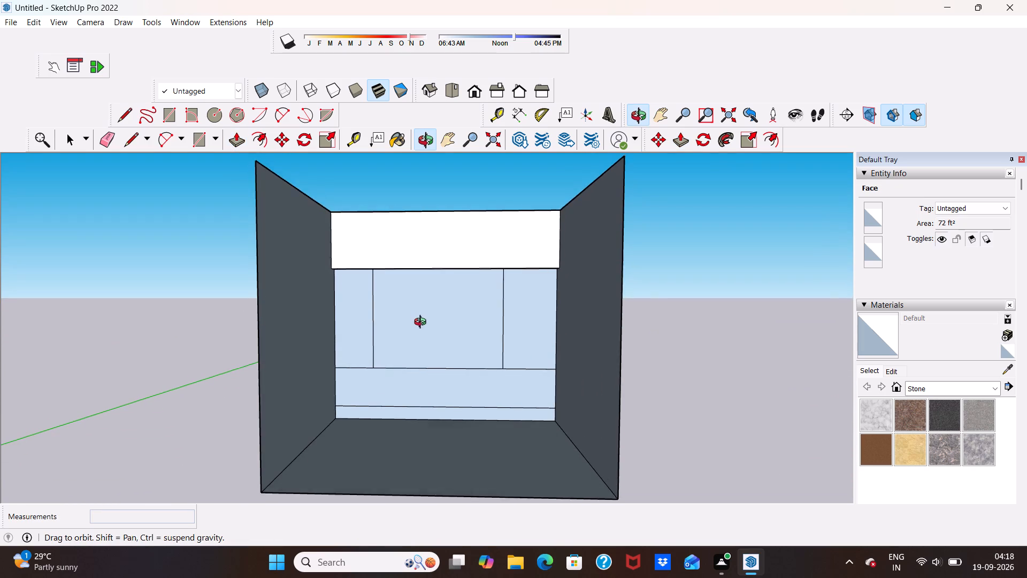
pyautogui.moveTo(423, 323); pyautogui.dragTo(423, 325, button='middle')
pyautogui.scroll(-4, 420, 289)
pyautogui.scroll(4, 420, 225)
pyautogui.press('space')
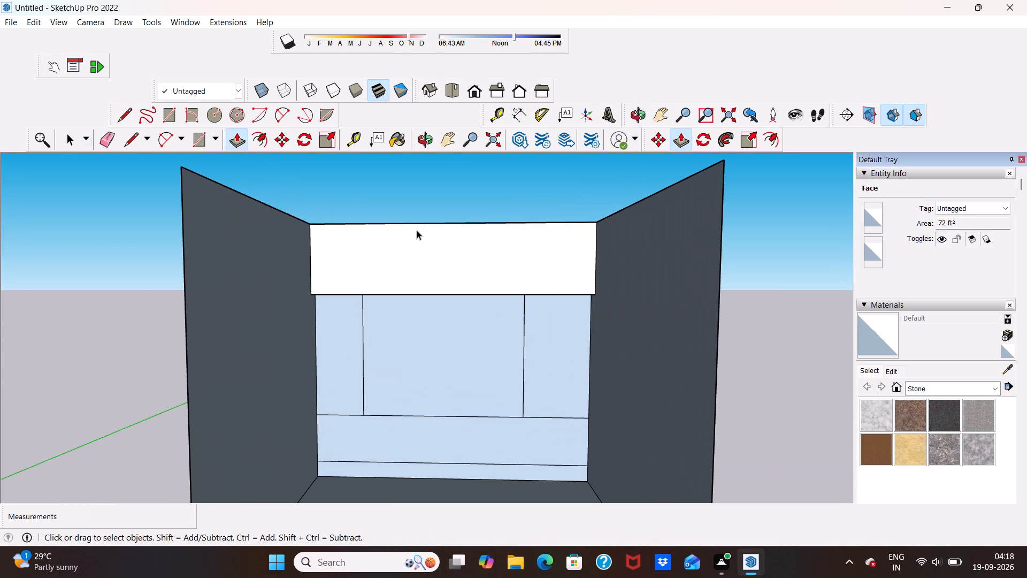
pyautogui.moveTo(400, 242); pyautogui.dragTo(401, 267, button='middle')
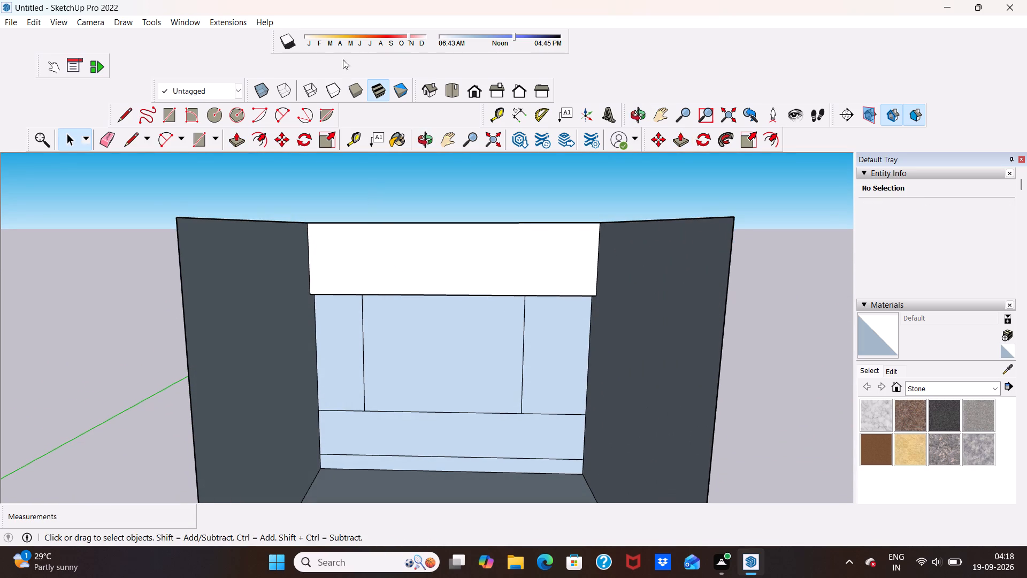
pyautogui.scroll(-2, 429, 301)
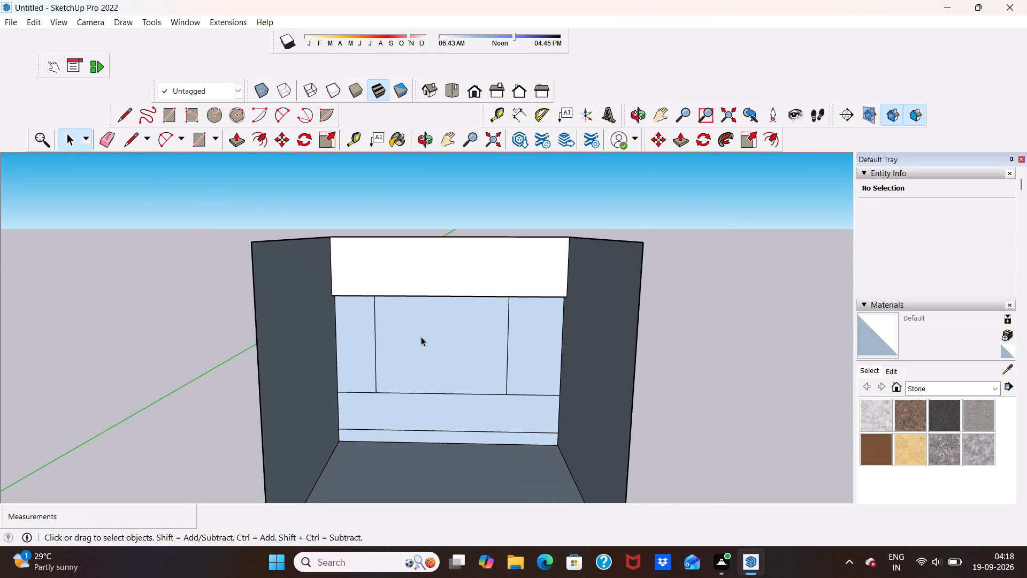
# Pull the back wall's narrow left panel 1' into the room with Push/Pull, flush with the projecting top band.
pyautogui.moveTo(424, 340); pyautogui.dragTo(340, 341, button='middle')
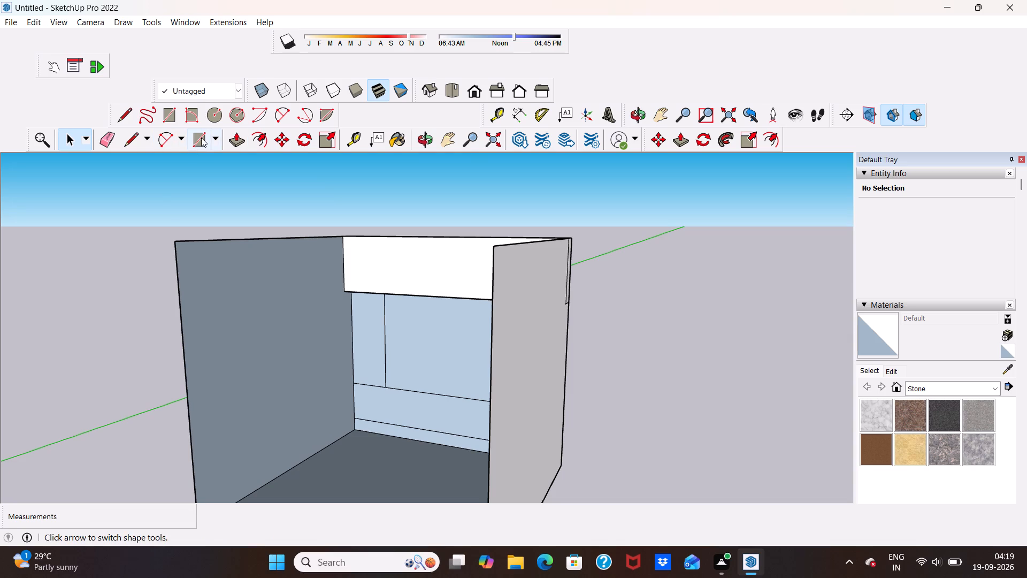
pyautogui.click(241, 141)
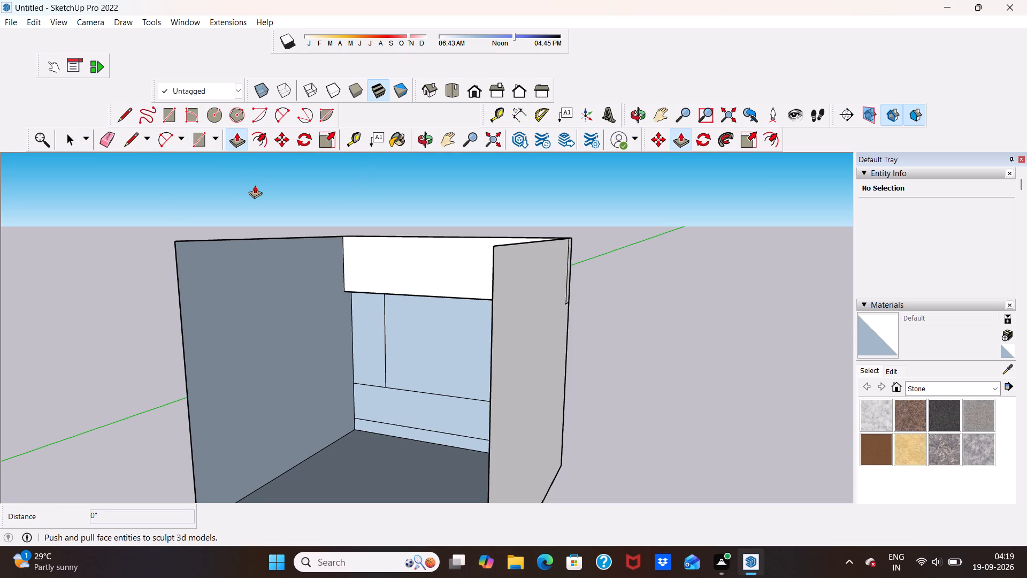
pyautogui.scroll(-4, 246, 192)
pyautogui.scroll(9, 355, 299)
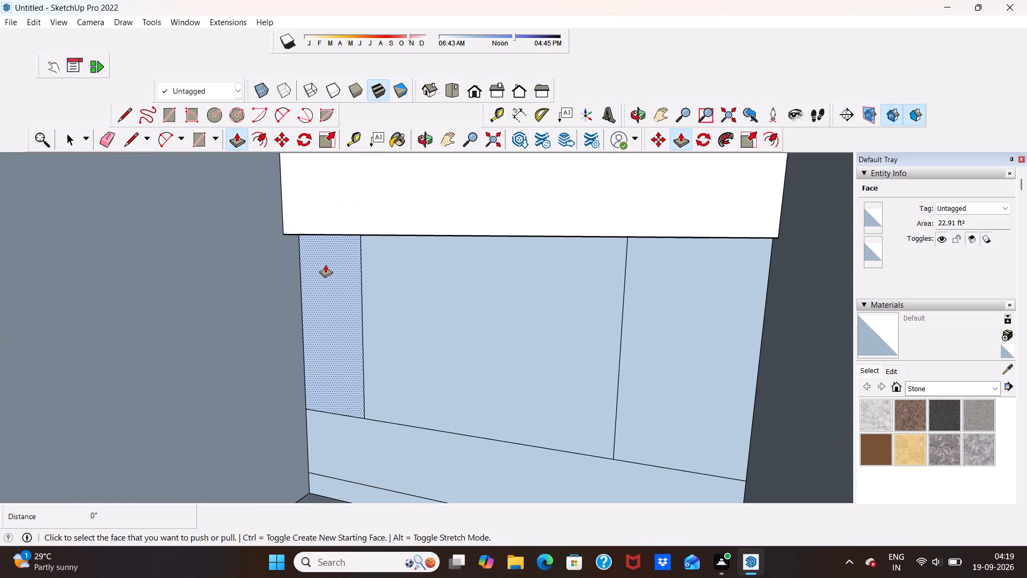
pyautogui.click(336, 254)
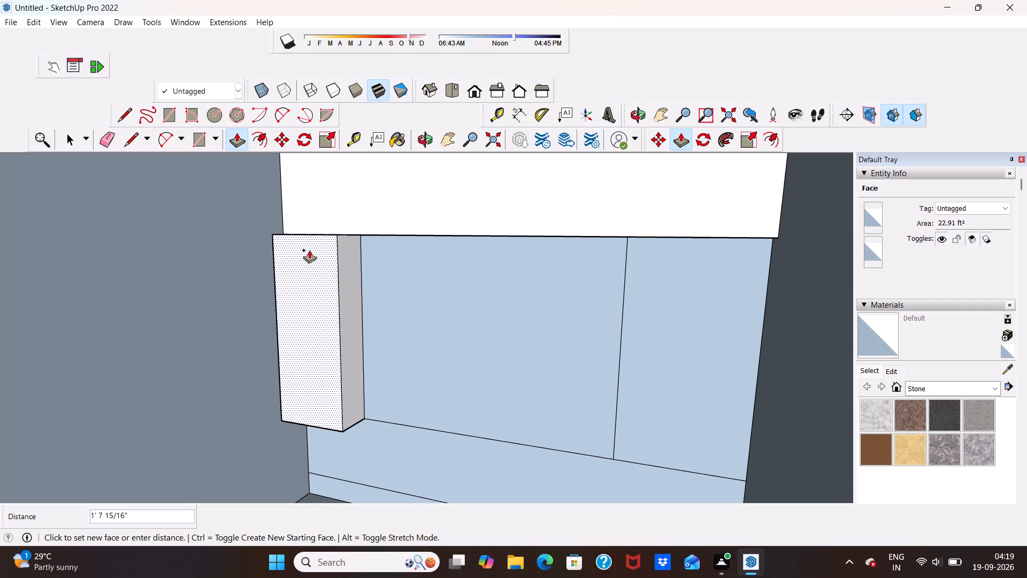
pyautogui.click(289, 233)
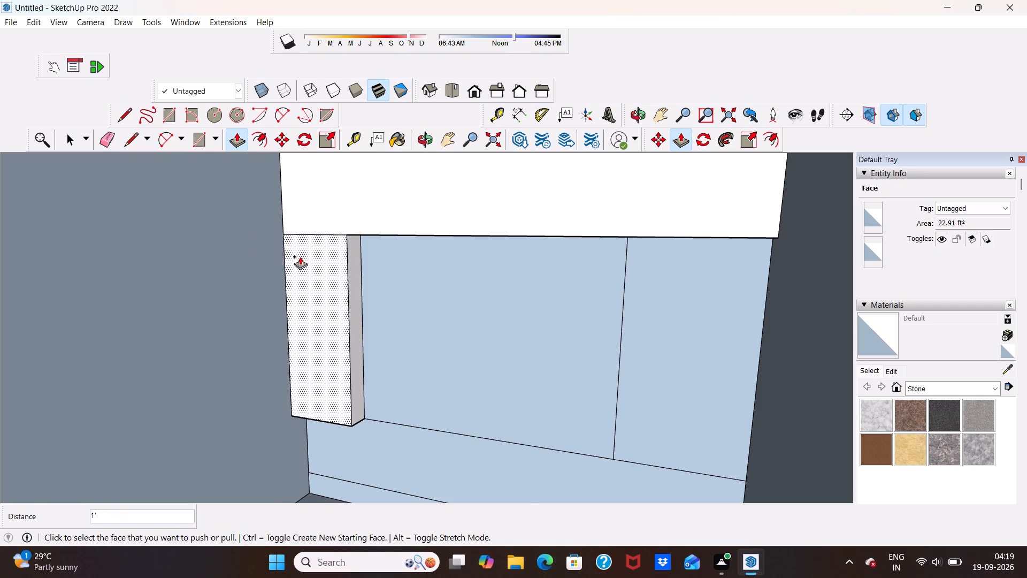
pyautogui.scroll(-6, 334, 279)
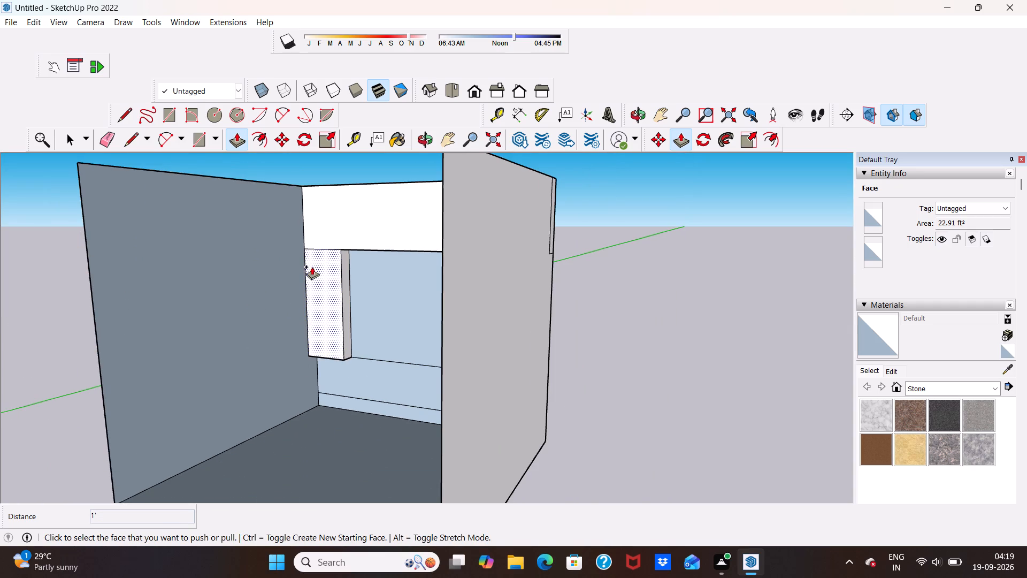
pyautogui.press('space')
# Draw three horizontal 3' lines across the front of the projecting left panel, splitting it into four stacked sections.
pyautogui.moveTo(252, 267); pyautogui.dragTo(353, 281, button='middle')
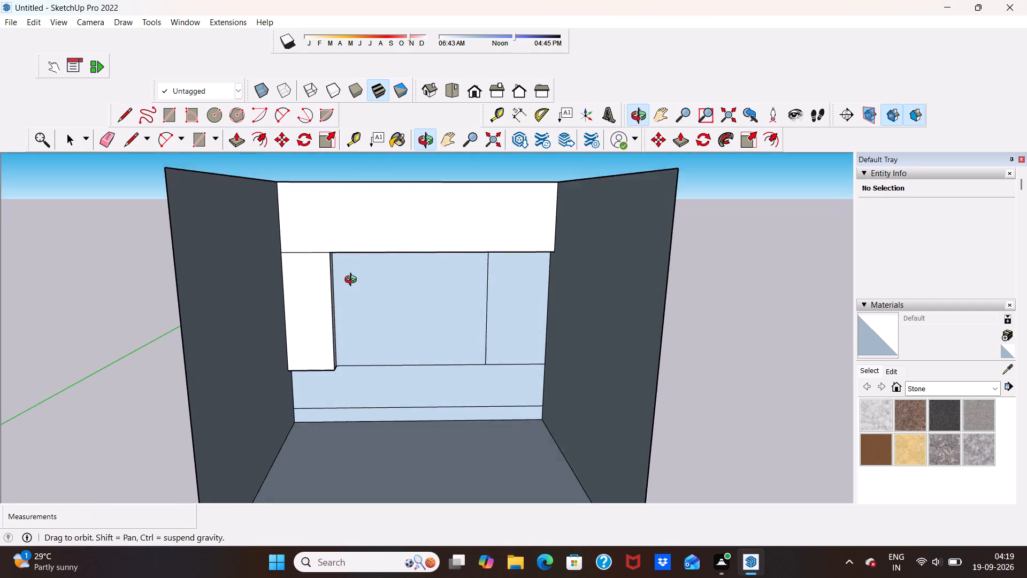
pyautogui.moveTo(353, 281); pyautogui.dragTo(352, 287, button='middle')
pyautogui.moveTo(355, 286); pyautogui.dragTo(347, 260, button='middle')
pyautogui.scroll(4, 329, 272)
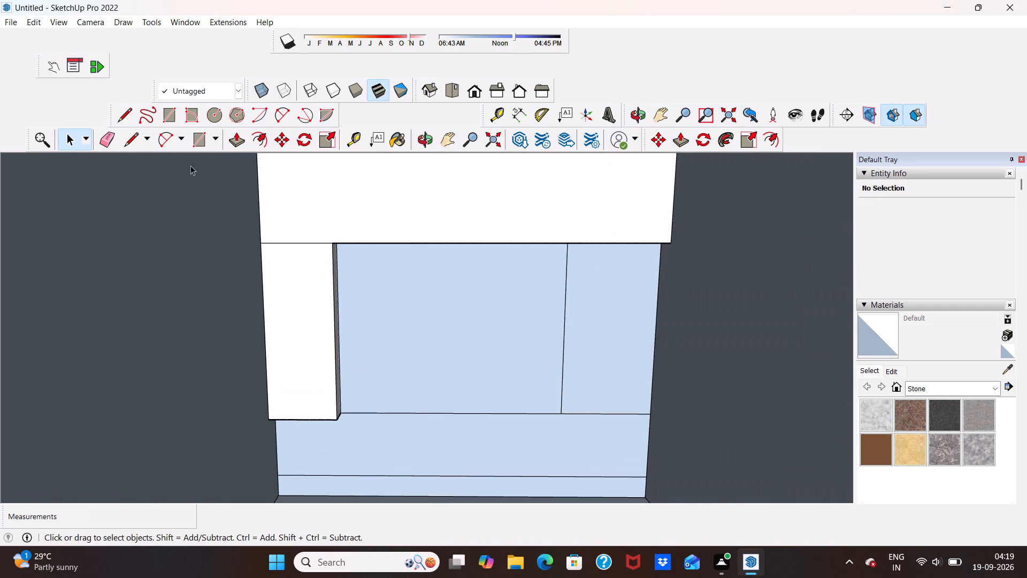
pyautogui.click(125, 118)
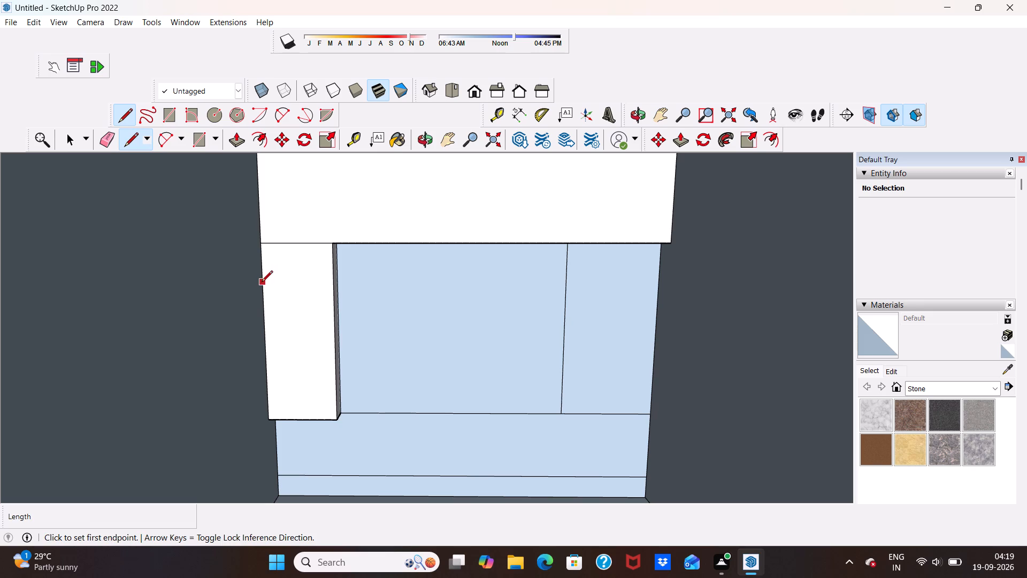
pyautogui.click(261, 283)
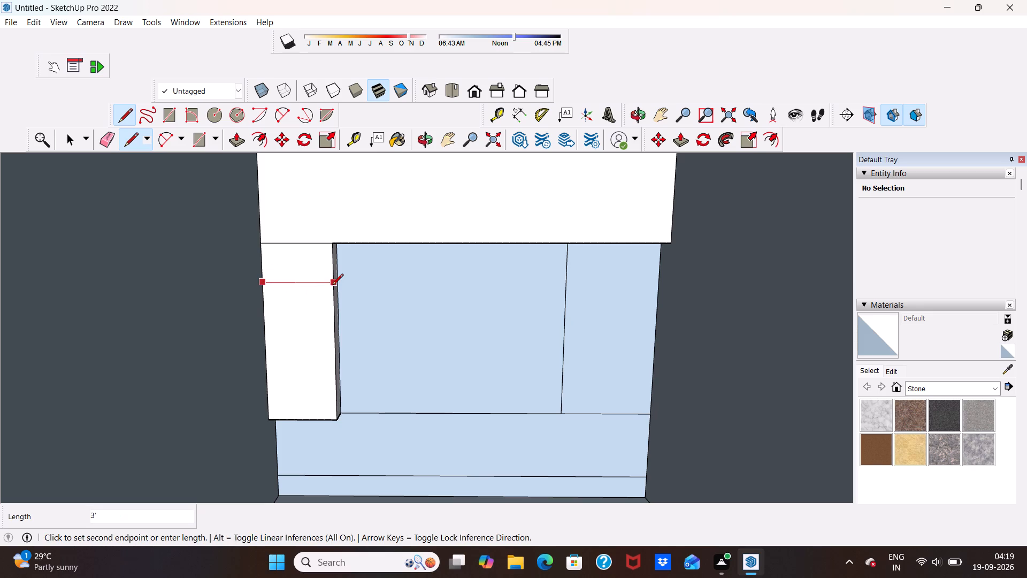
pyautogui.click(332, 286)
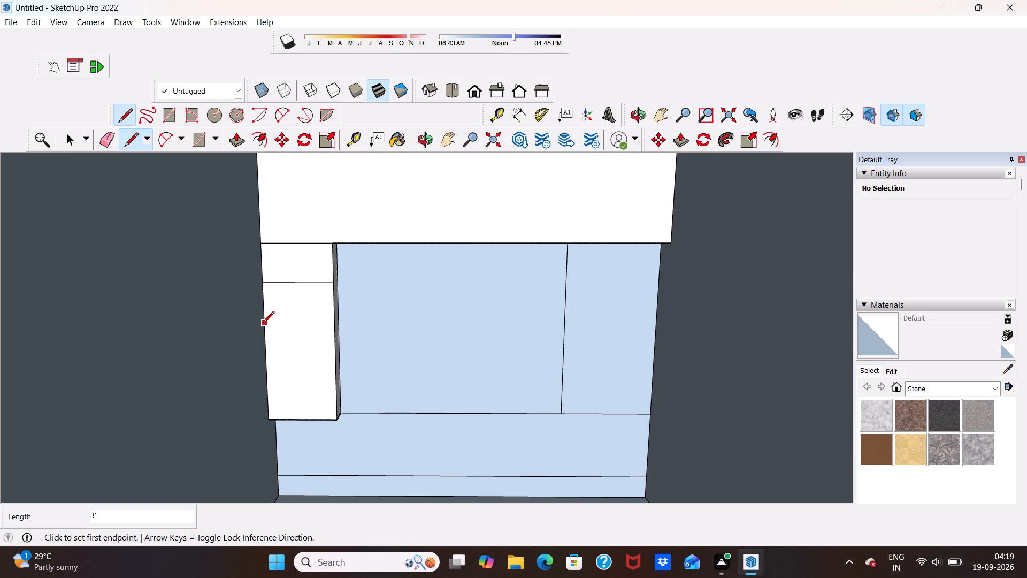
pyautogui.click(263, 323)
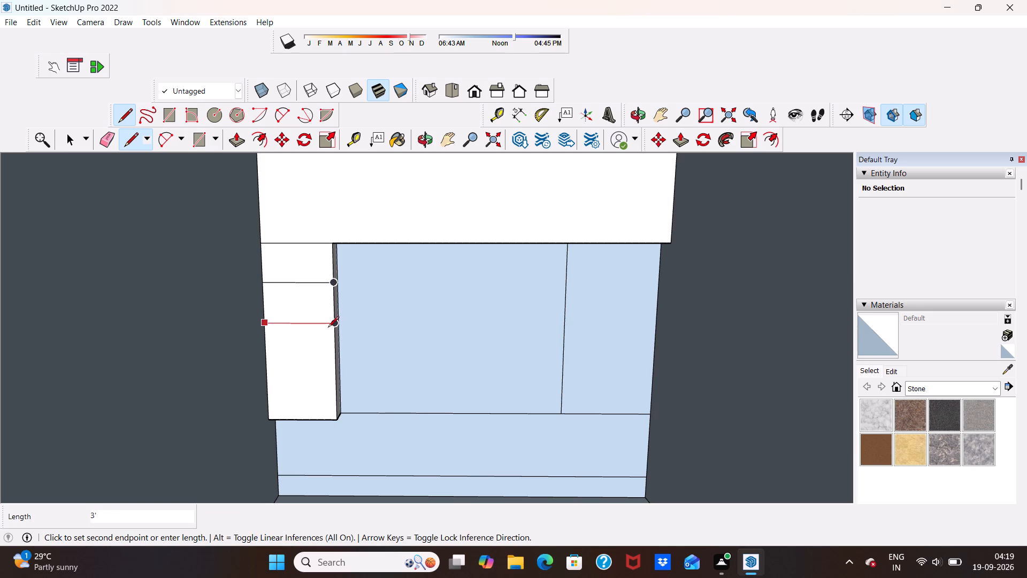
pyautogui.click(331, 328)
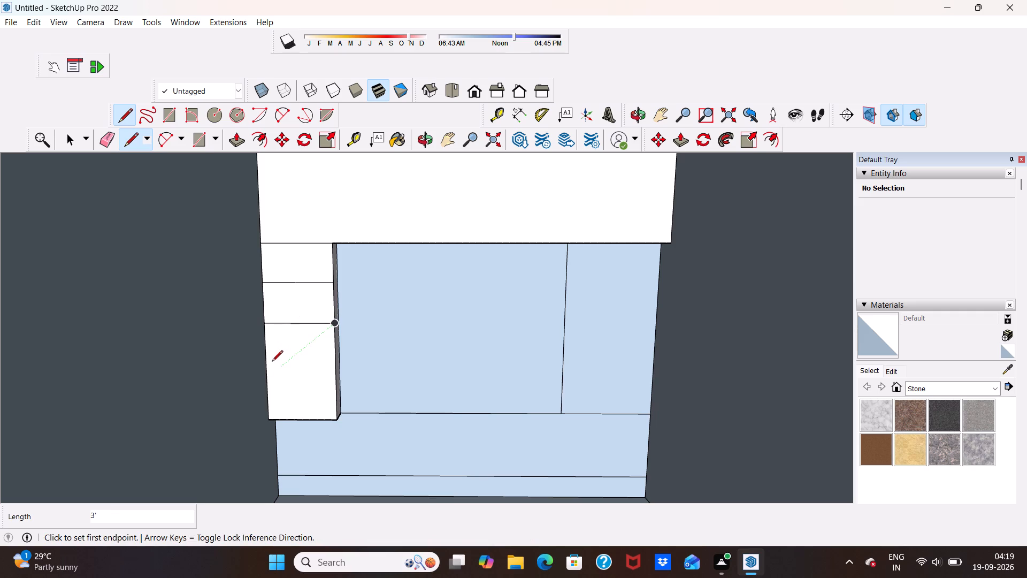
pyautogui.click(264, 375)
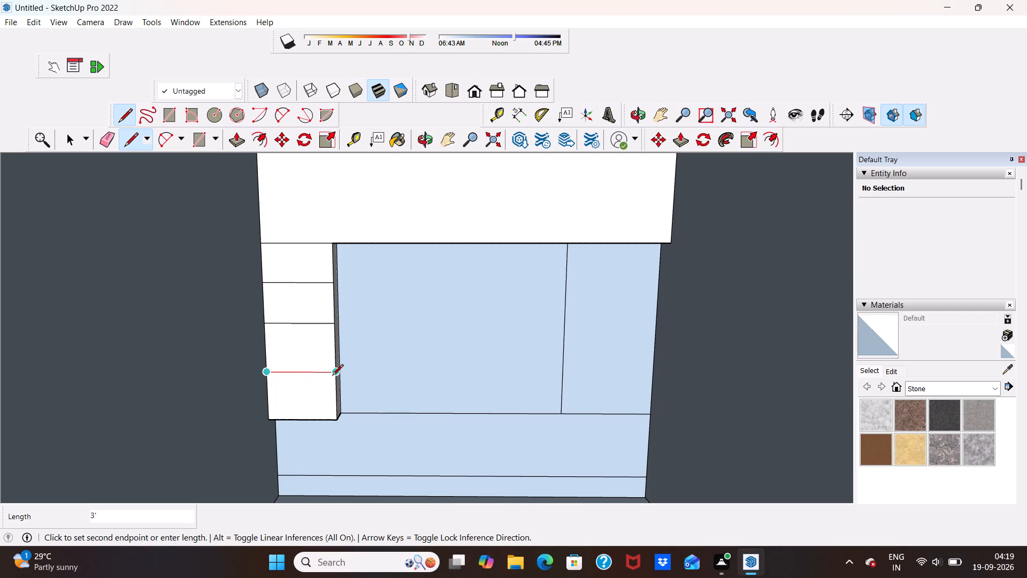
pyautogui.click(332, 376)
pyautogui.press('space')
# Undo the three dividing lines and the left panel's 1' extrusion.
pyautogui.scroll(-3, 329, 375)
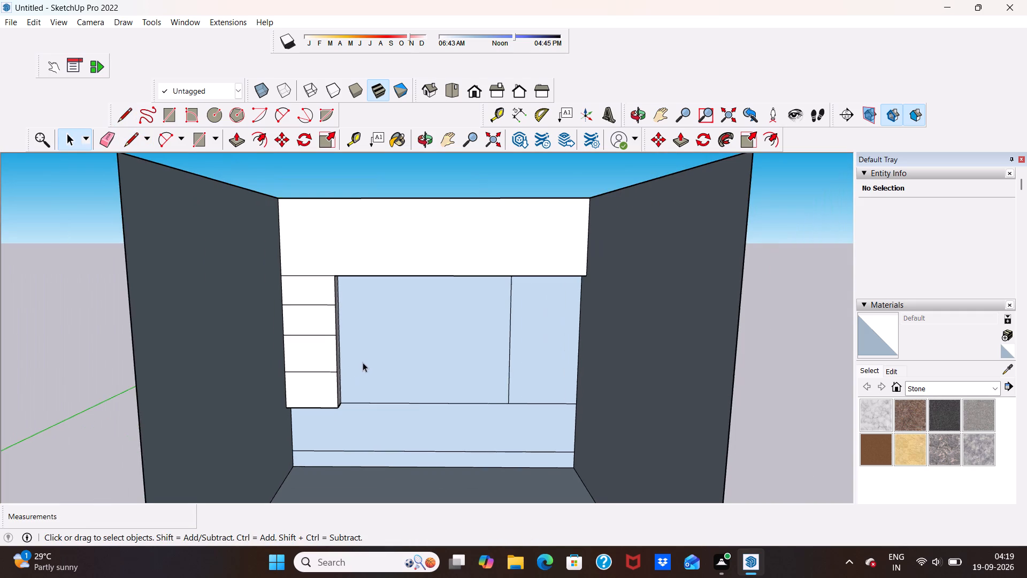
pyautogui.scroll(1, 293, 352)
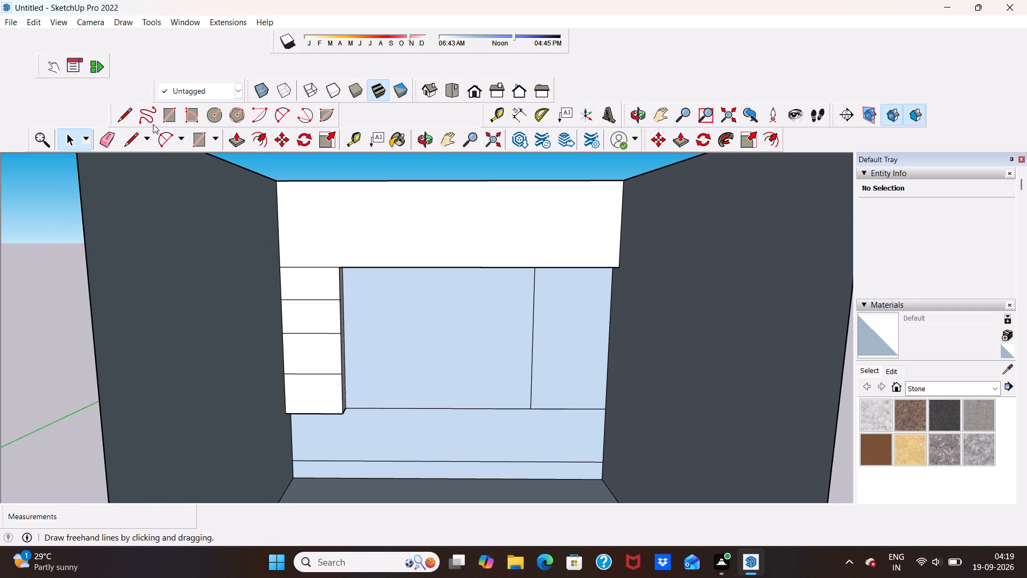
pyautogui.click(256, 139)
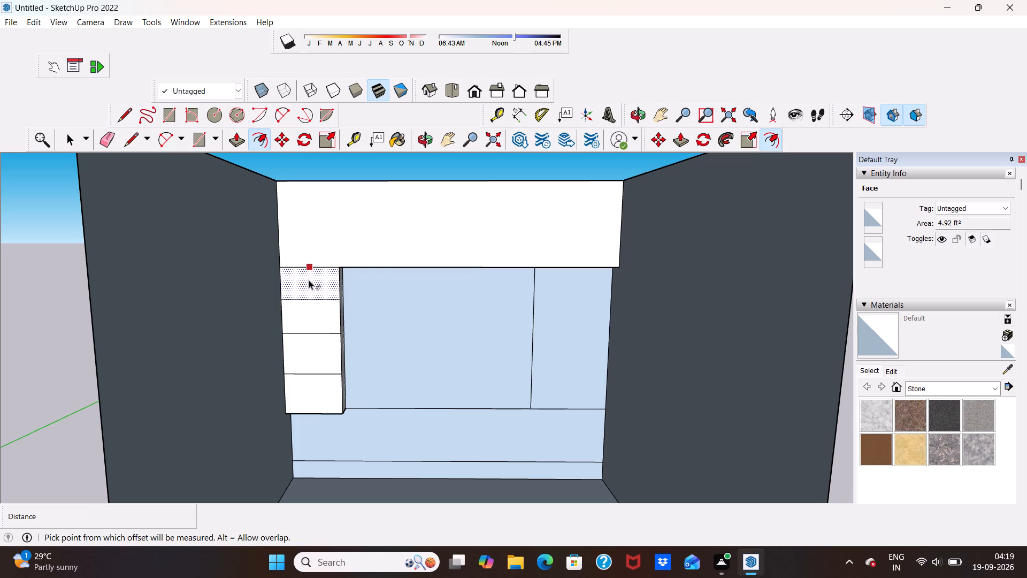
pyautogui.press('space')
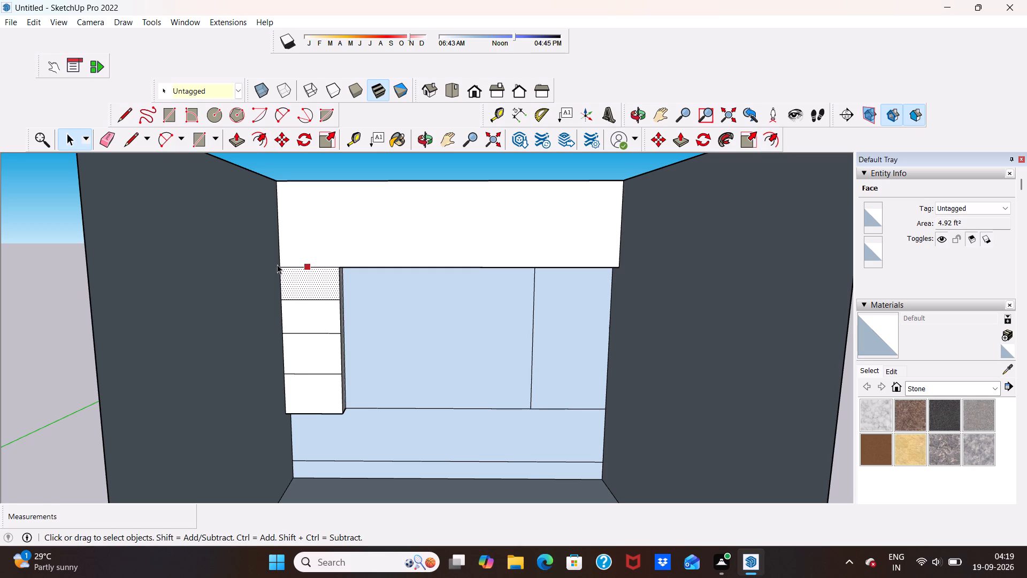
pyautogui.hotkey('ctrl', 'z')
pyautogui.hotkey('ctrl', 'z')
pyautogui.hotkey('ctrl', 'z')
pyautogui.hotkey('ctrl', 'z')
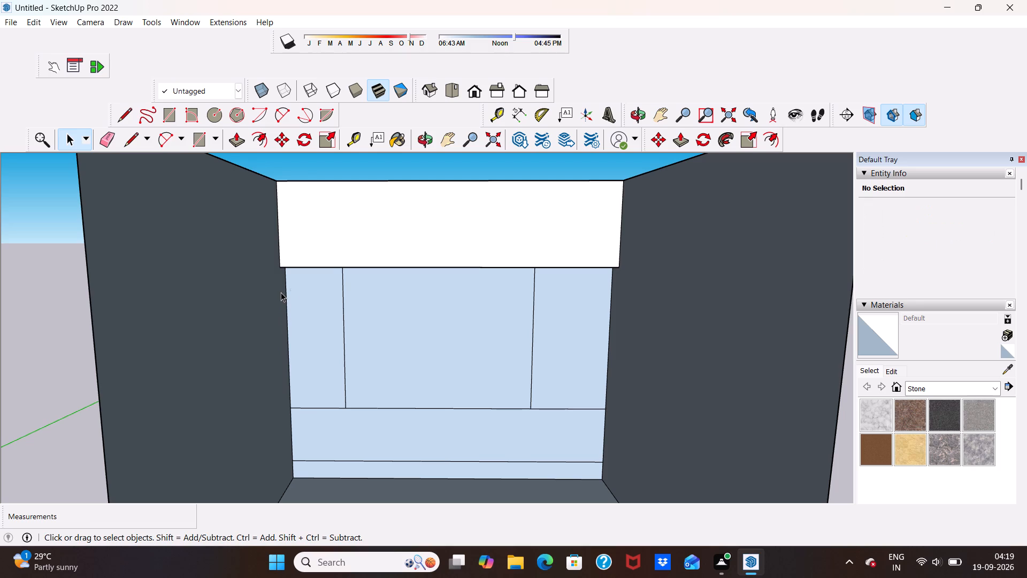
# Pull the back wall's narrow left panel 1' into the room with Push/Pull, flush with the top band's front.
pyautogui.moveTo(465, 226); pyautogui.dragTo(384, 257, button='middle')
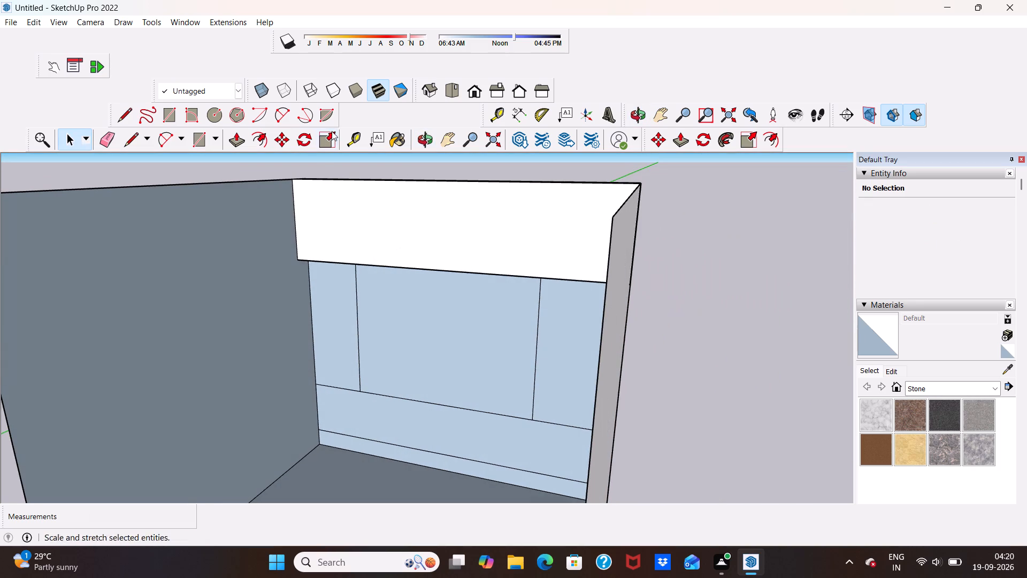
pyautogui.click(235, 146)
pyautogui.scroll(3, 342, 329)
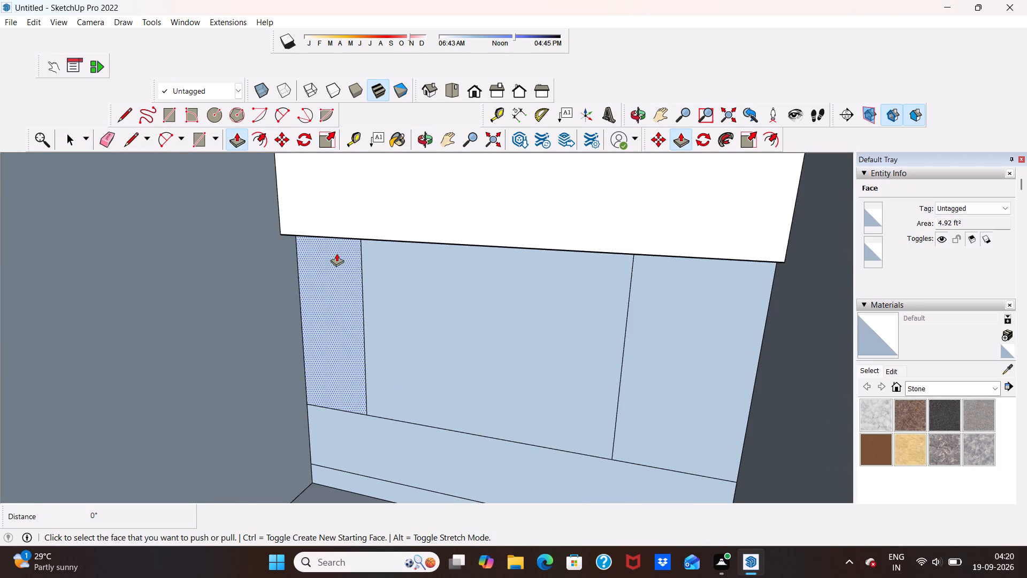
pyautogui.click(336, 253)
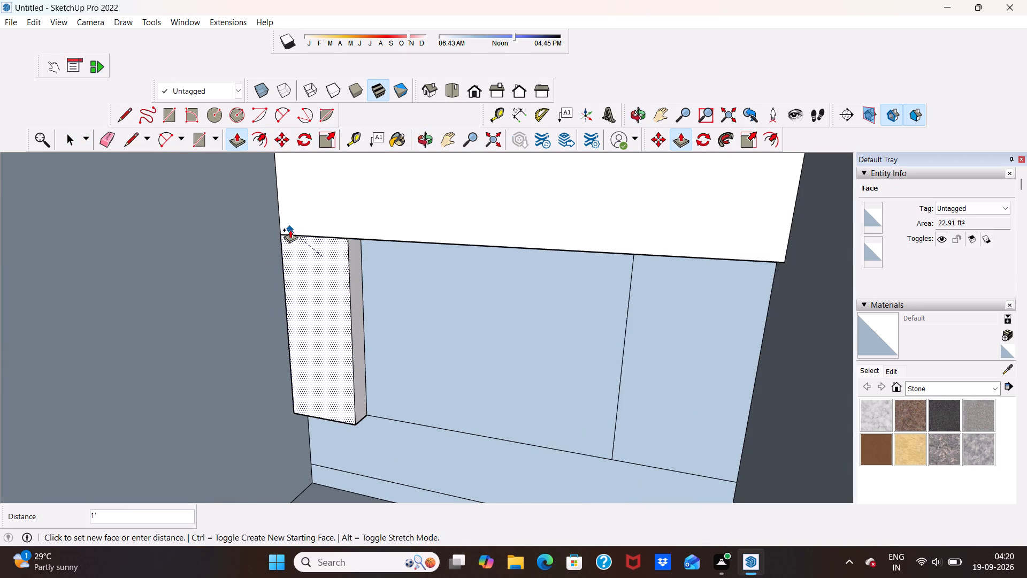
pyautogui.click(283, 237)
pyautogui.scroll(-5, 336, 287)
pyautogui.scroll(4, 323, 260)
pyautogui.press('space')
# Draw a vertical line about 11' 10 3/8" long down the top band and left panel, about 3 11/16" from their outer edge.
pyautogui.moveTo(296, 279); pyautogui.dragTo(301, 283, button='middle')
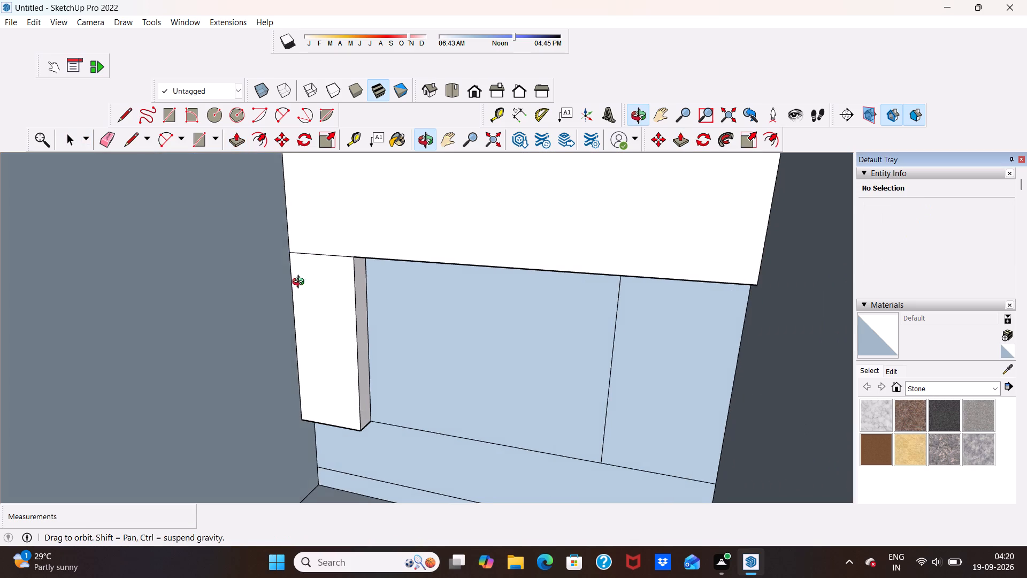
pyautogui.moveTo(301, 283); pyautogui.dragTo(388, 219, button='middle')
pyautogui.scroll(-5, 334, 235)
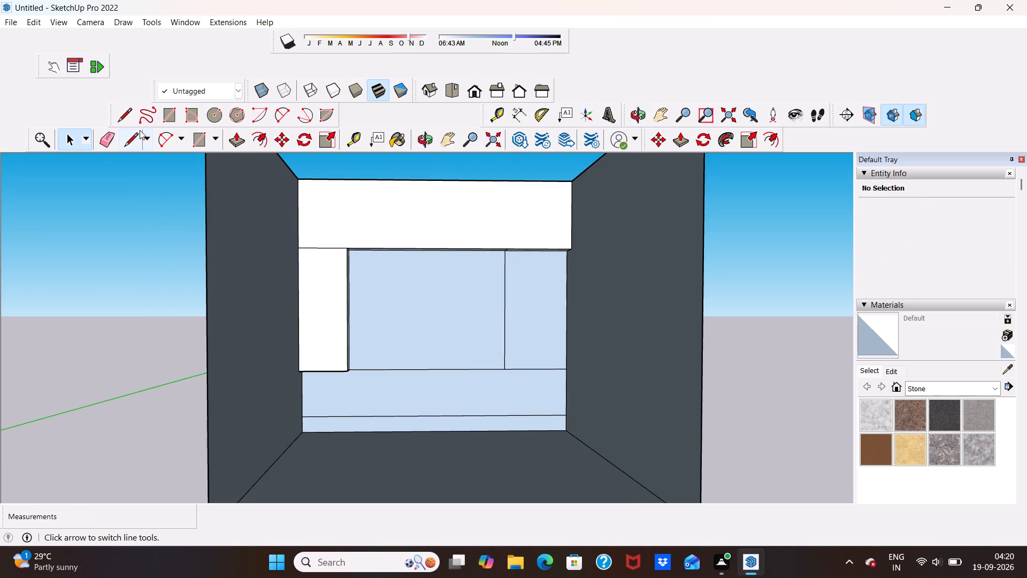
pyautogui.click(130, 136)
pyautogui.scroll(5, 296, 184)
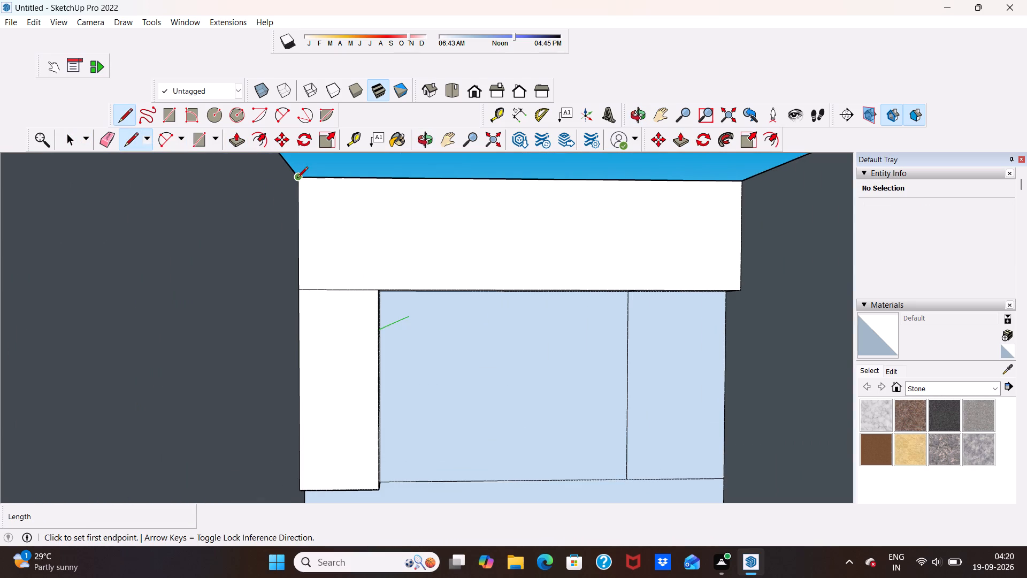
pyautogui.click(297, 179)
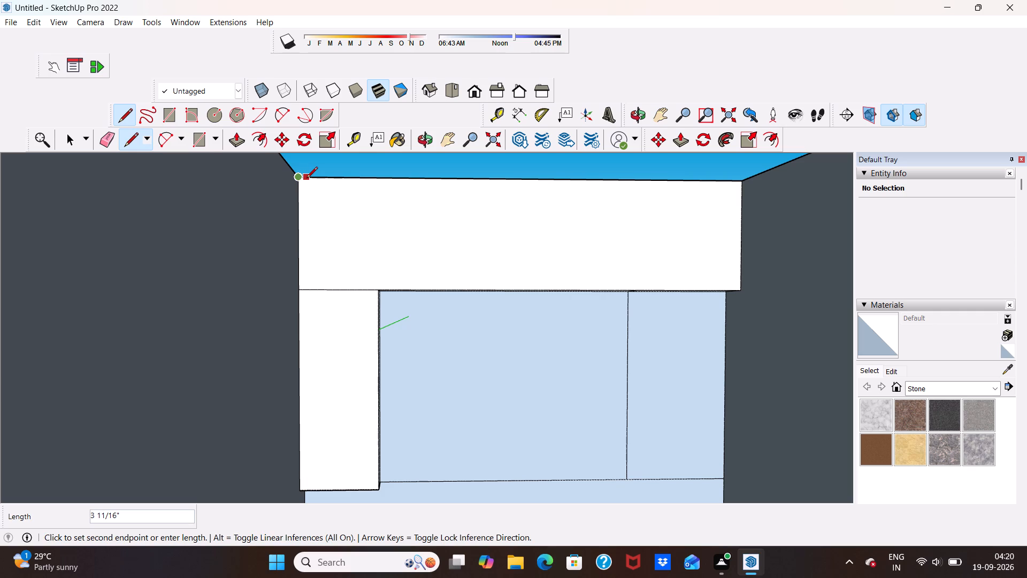
pyautogui.click(306, 179)
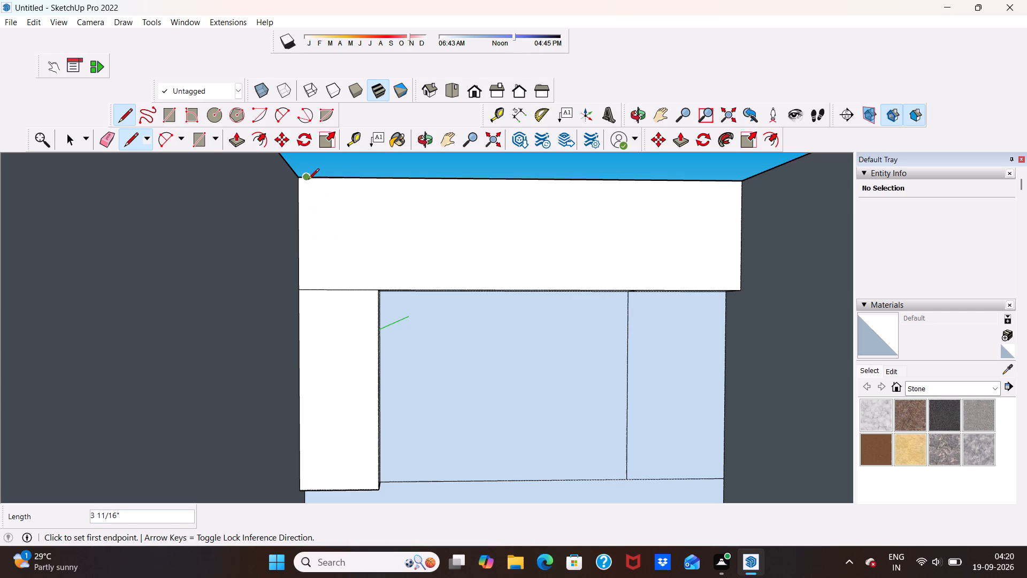
pyautogui.click(308, 180)
pyautogui.scroll(-1, 331, 324)
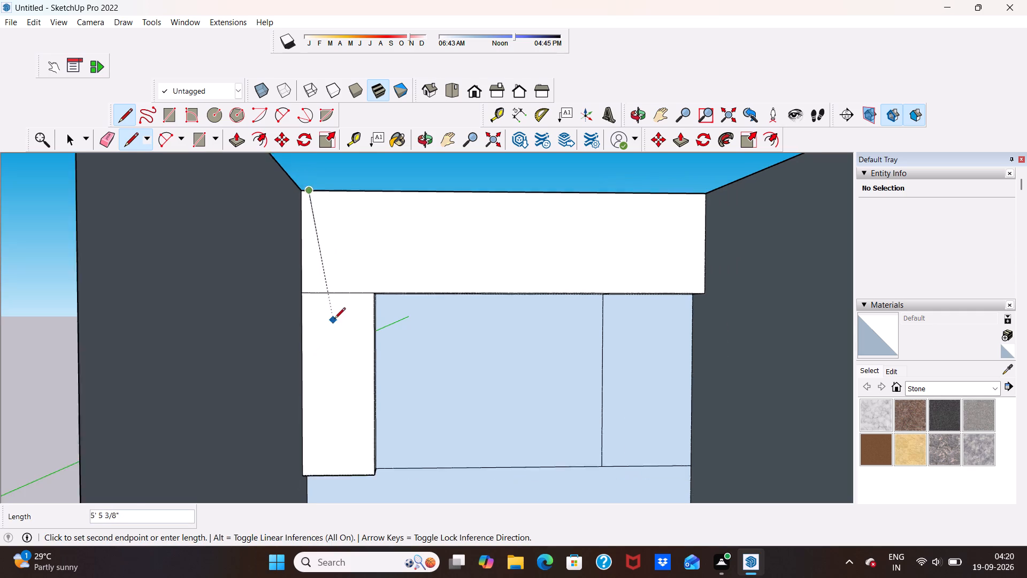
pyautogui.scroll(-1, 334, 320)
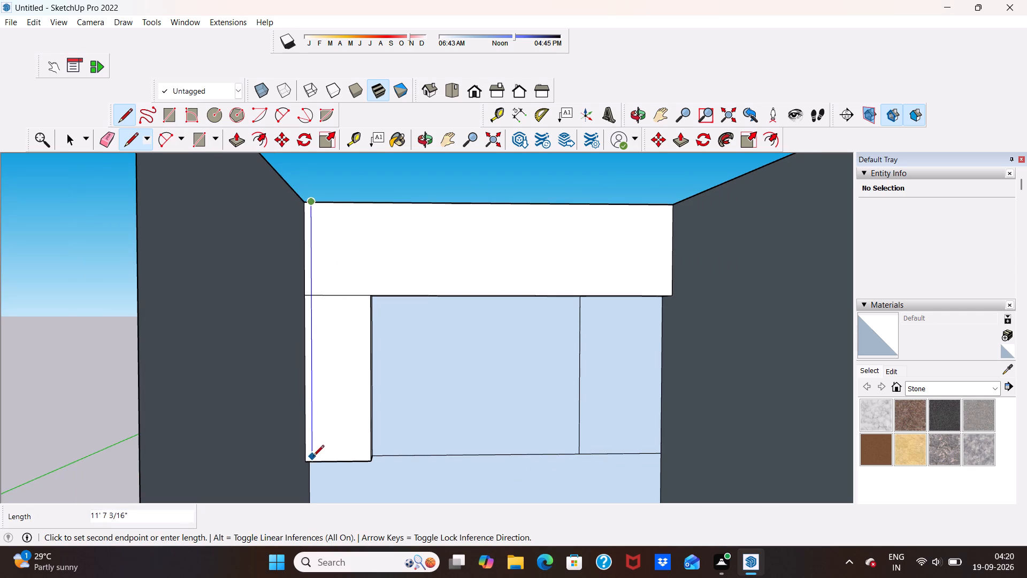
pyautogui.click(315, 465)
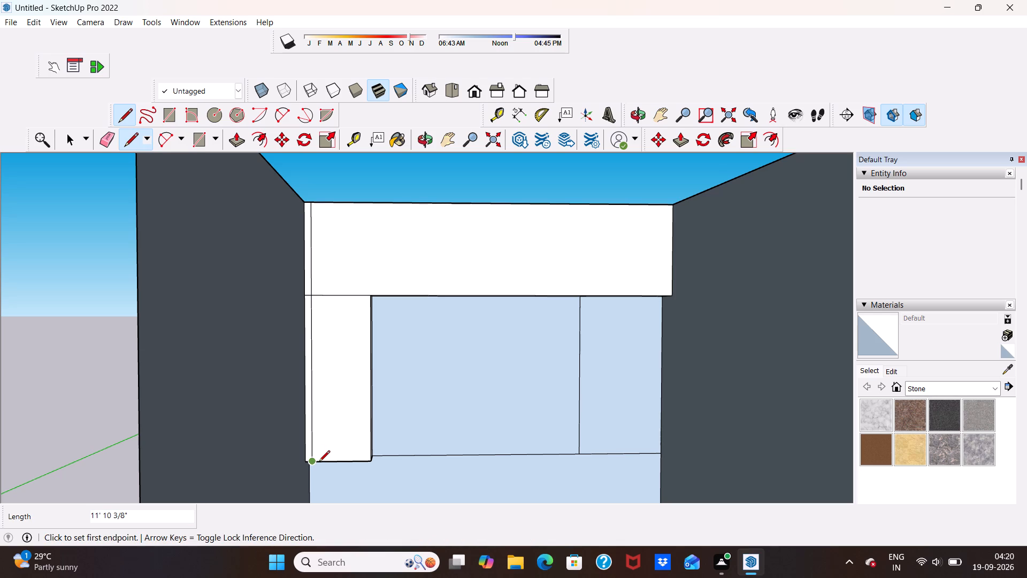
pyautogui.press('space')
pyautogui.scroll(-3, 348, 306)
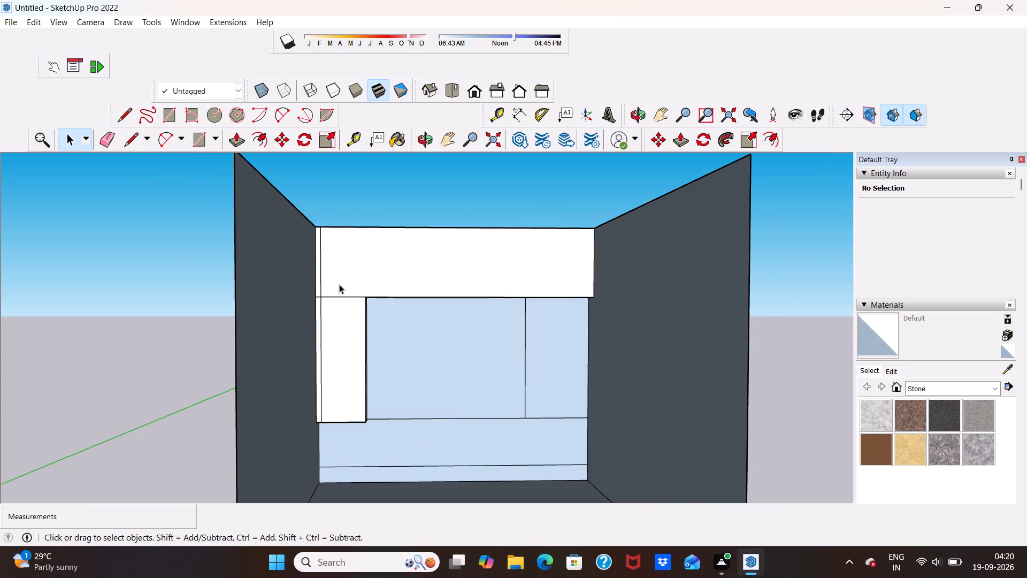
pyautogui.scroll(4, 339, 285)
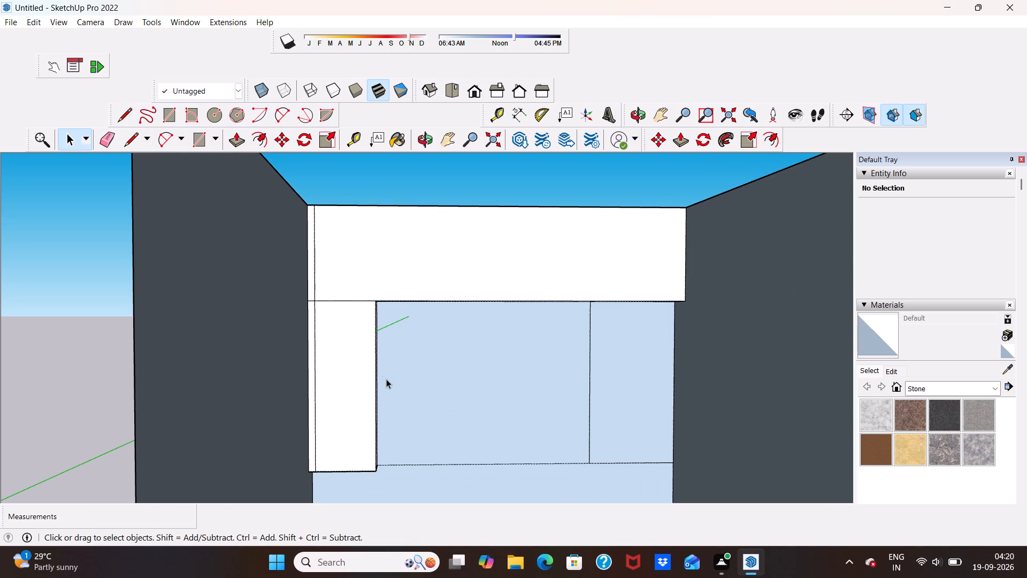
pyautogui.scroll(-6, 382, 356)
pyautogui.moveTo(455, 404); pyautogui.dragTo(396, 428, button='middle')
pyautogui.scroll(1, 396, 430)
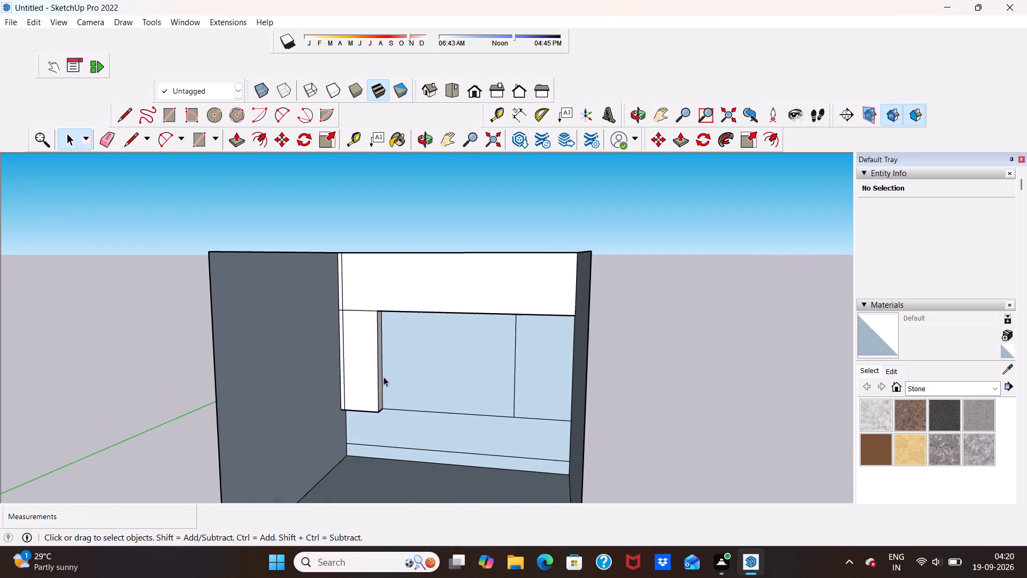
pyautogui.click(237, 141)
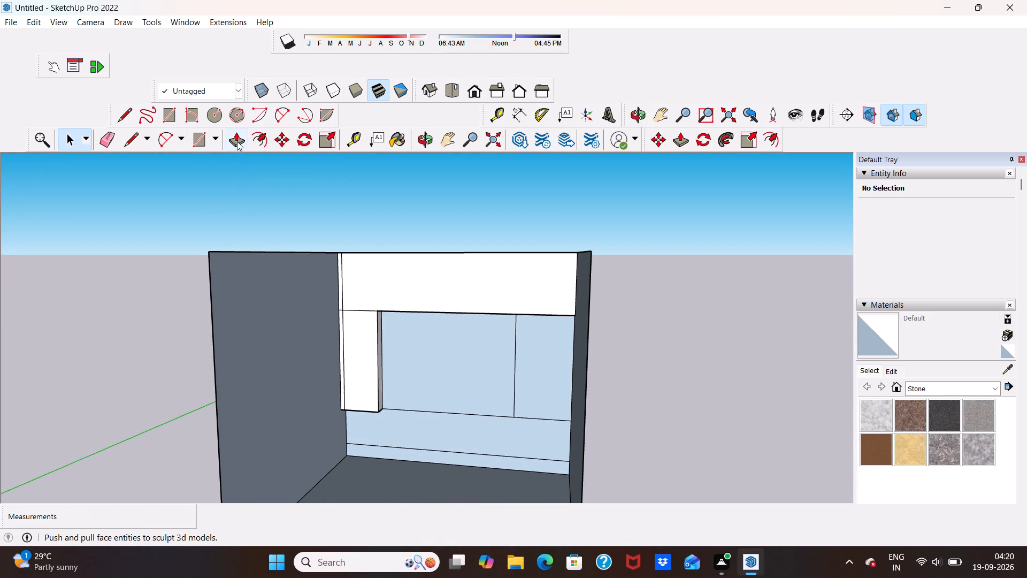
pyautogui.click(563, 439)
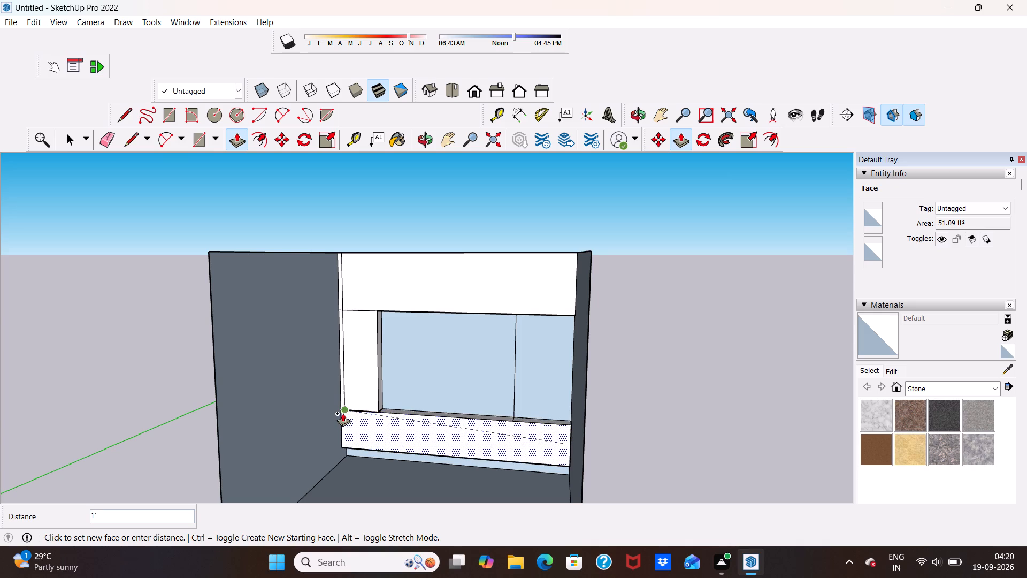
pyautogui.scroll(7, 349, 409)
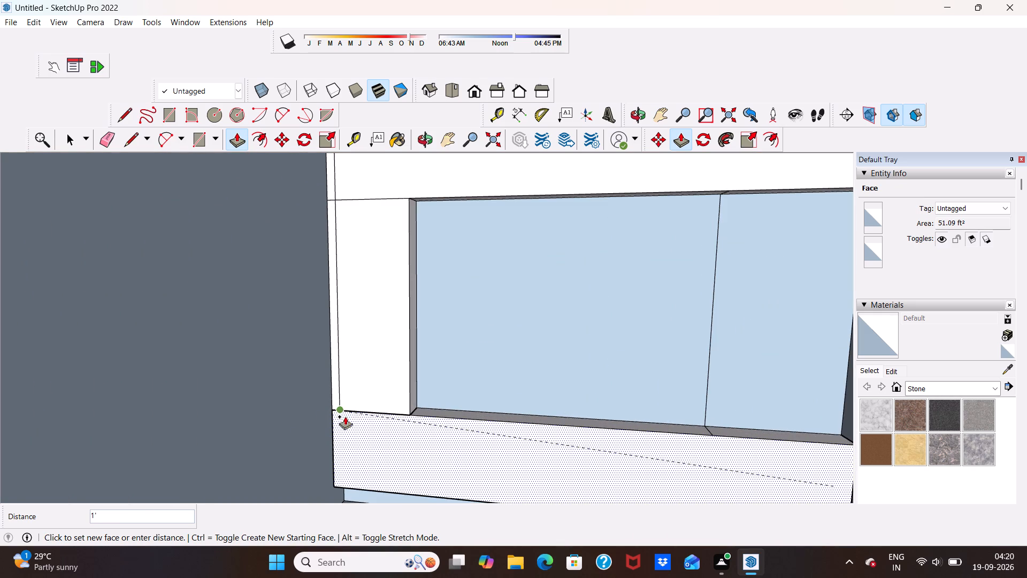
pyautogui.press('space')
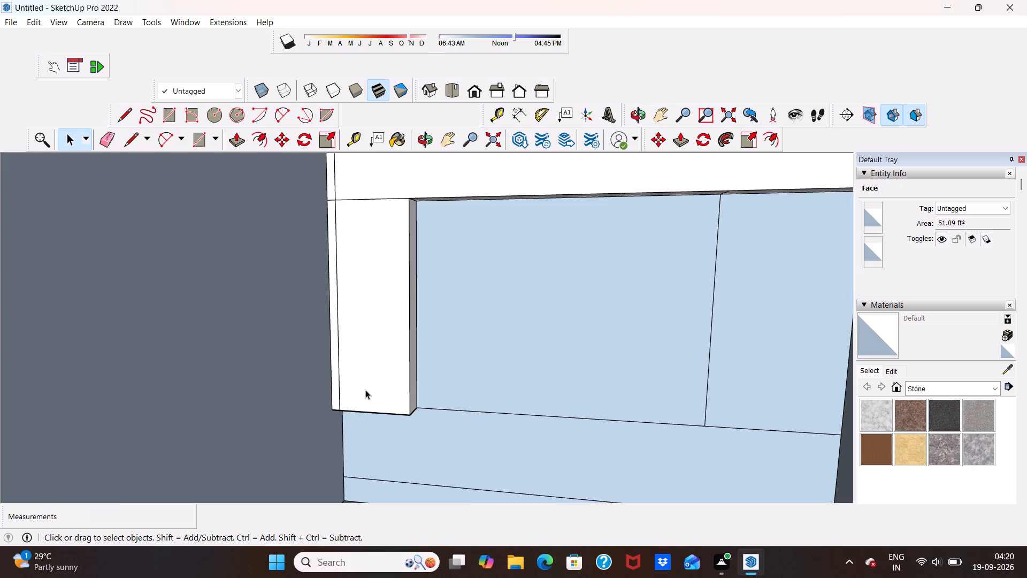
# Pull the wide band below the back wall's panels more than 2' into the room with Push/Pull, past the left panel's front.
pyautogui.scroll(-8, 370, 381)
pyautogui.scroll(1, 365, 320)
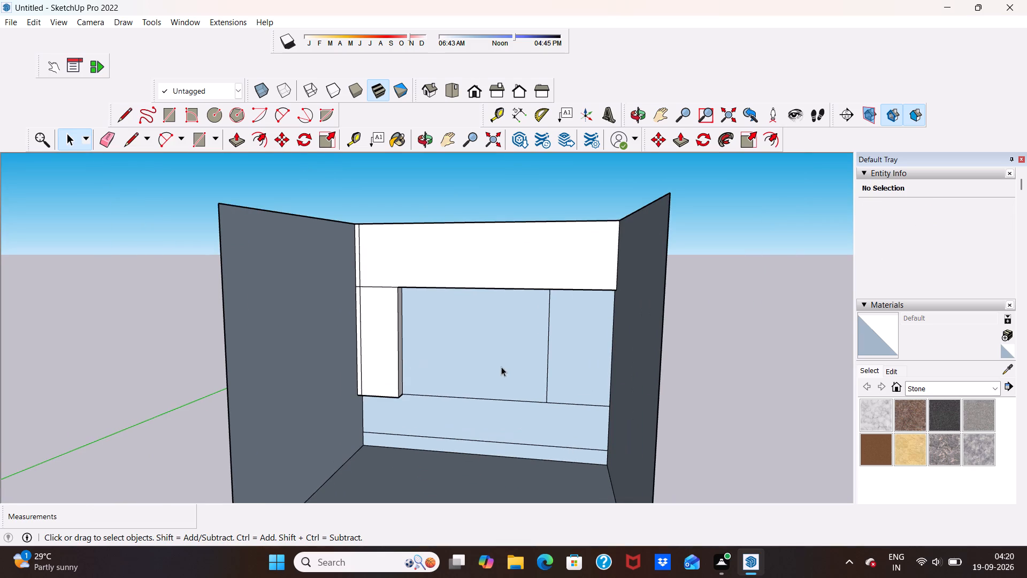
pyautogui.moveTo(501, 367); pyautogui.dragTo(435, 372, button='middle')
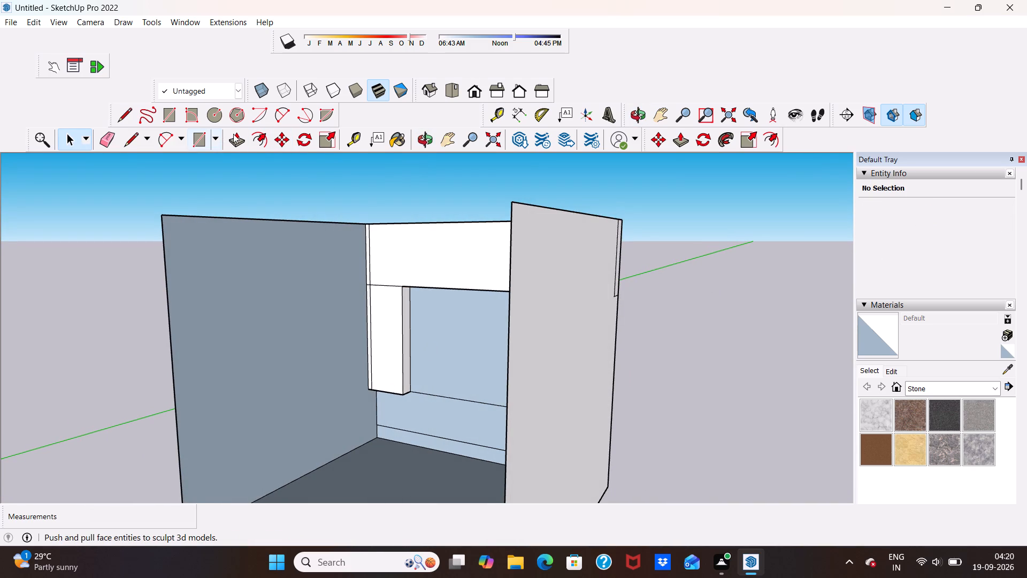
pyautogui.click(234, 134)
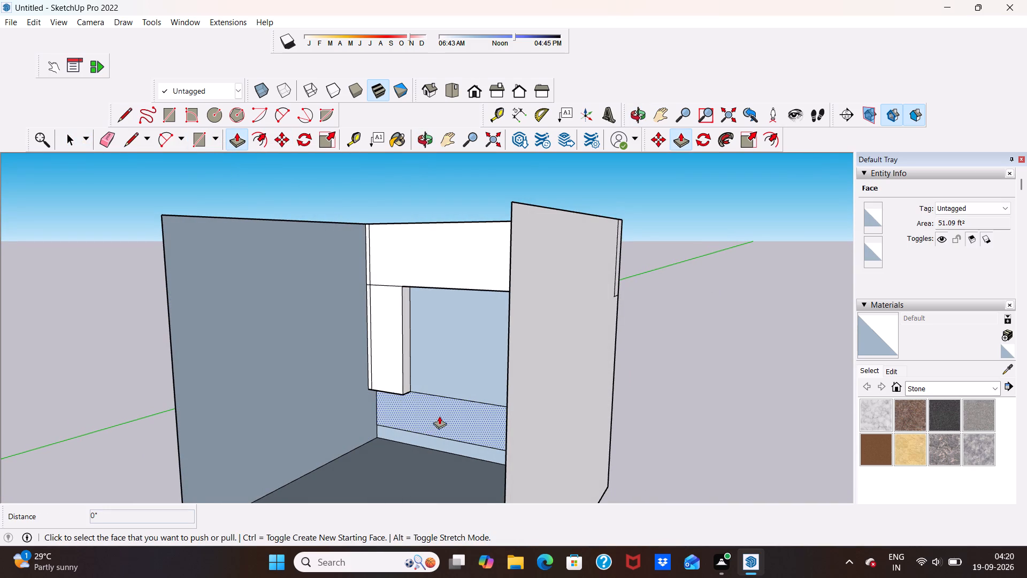
pyautogui.click(444, 412)
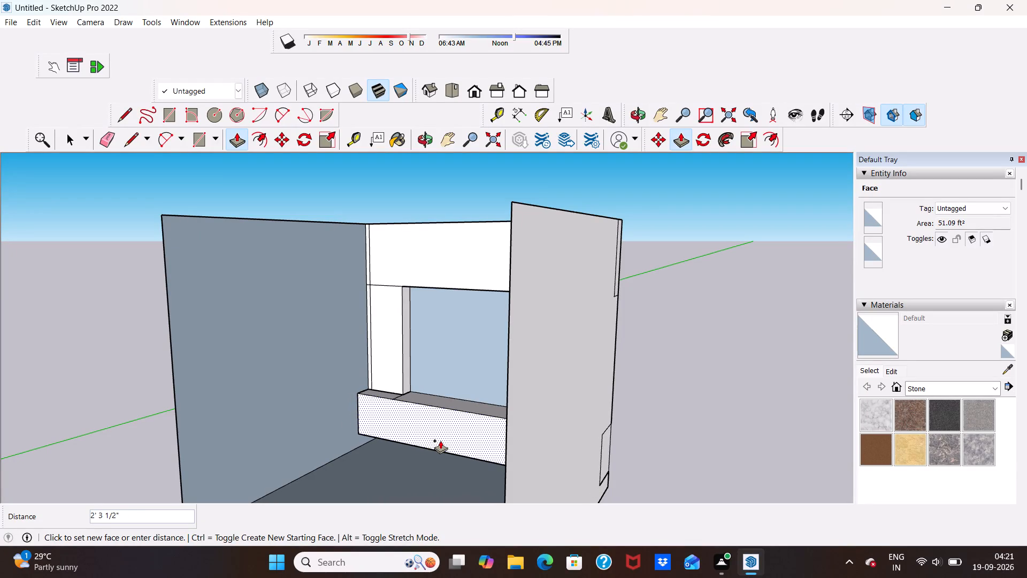
pyautogui.click(436, 444)
pyautogui.press('space')
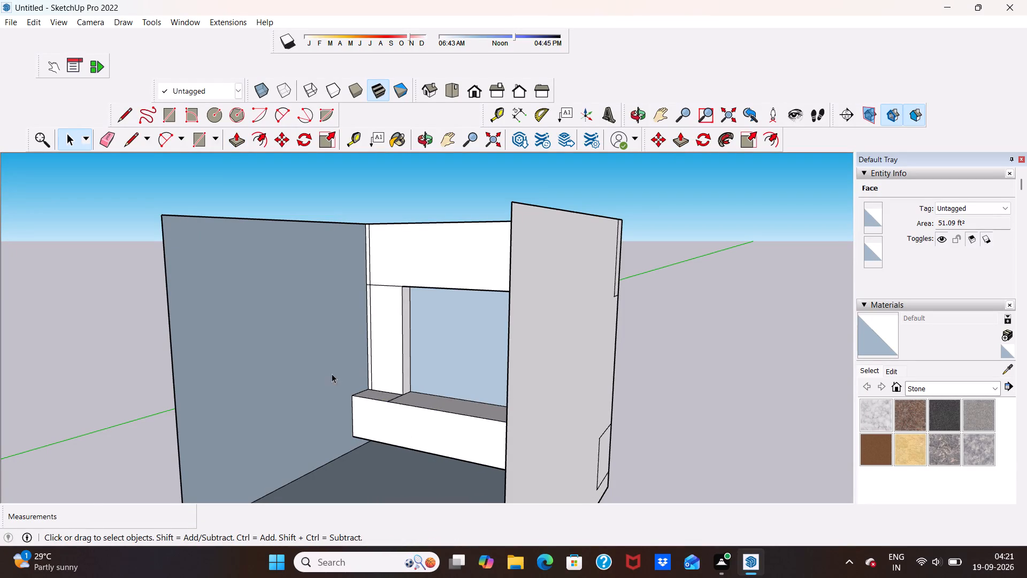
# Draw a vertical line about 7' 7 5/8" long down the left panel's front, close to its inner edge.
pyautogui.moveTo(332, 374); pyautogui.dragTo(450, 393, button='middle')
pyautogui.scroll(-2, 430, 377)
pyautogui.scroll(4, 468, 374)
pyautogui.moveTo(432, 389); pyautogui.dragTo(425, 355, button='middle')
pyautogui.scroll(4, 343, 279)
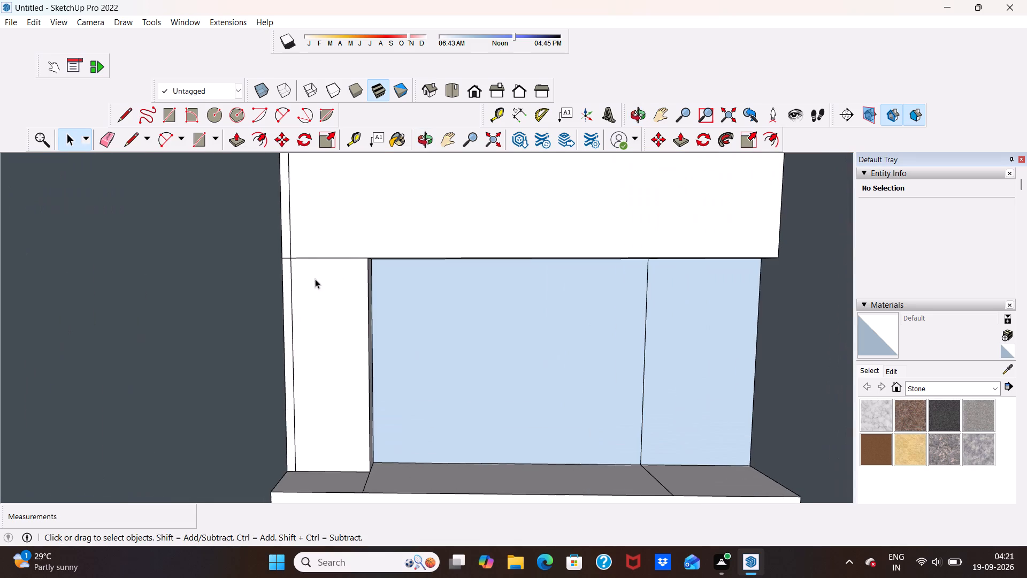
pyautogui.scroll(-2, 329, 292)
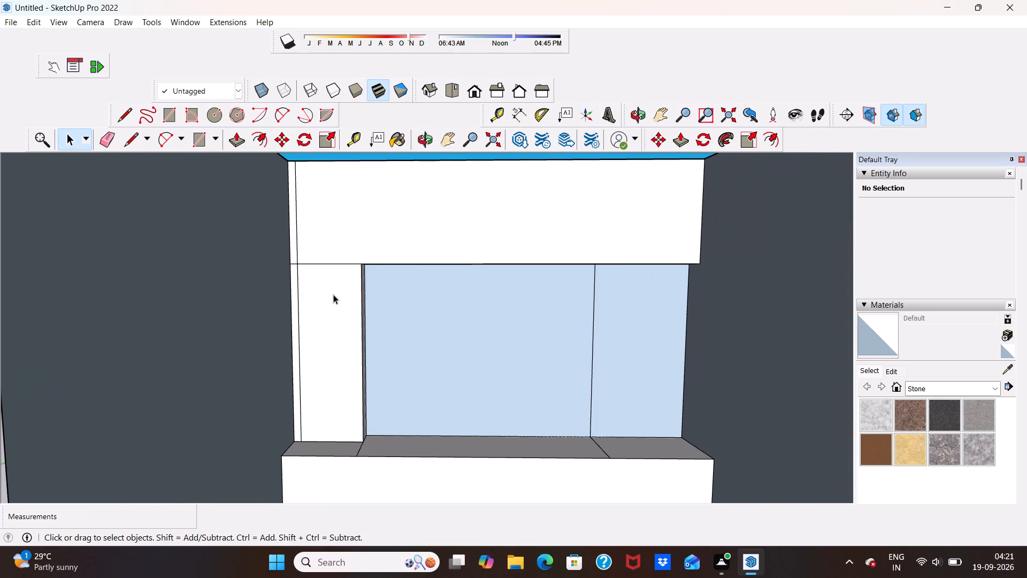
pyautogui.click(135, 136)
pyautogui.scroll(4, 362, 281)
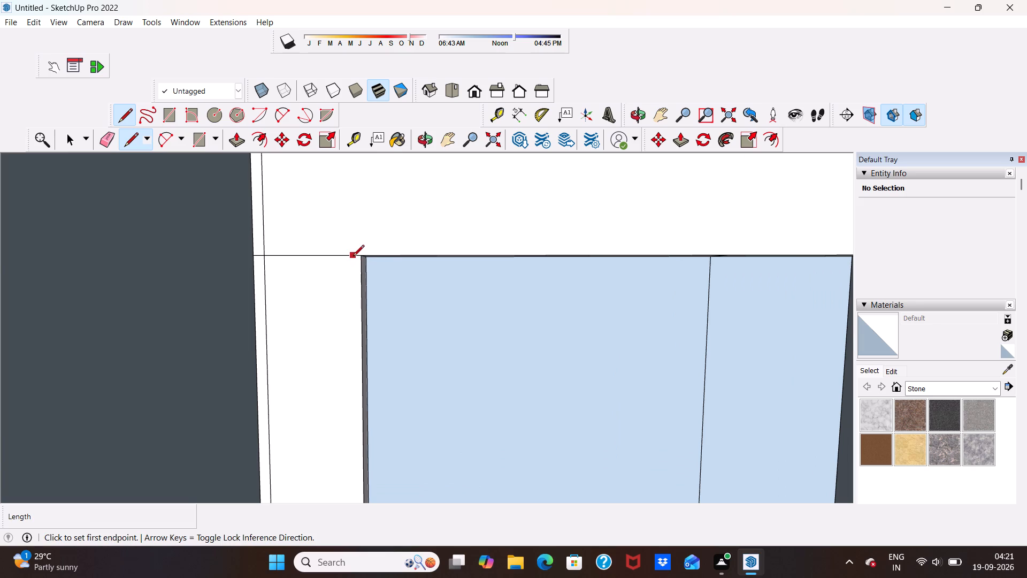
pyautogui.scroll(1, 354, 255)
pyautogui.scroll(-4, 354, 255)
pyautogui.scroll(6, 370, 291)
pyautogui.scroll(-9, 358, 241)
pyautogui.scroll(1, 371, 231)
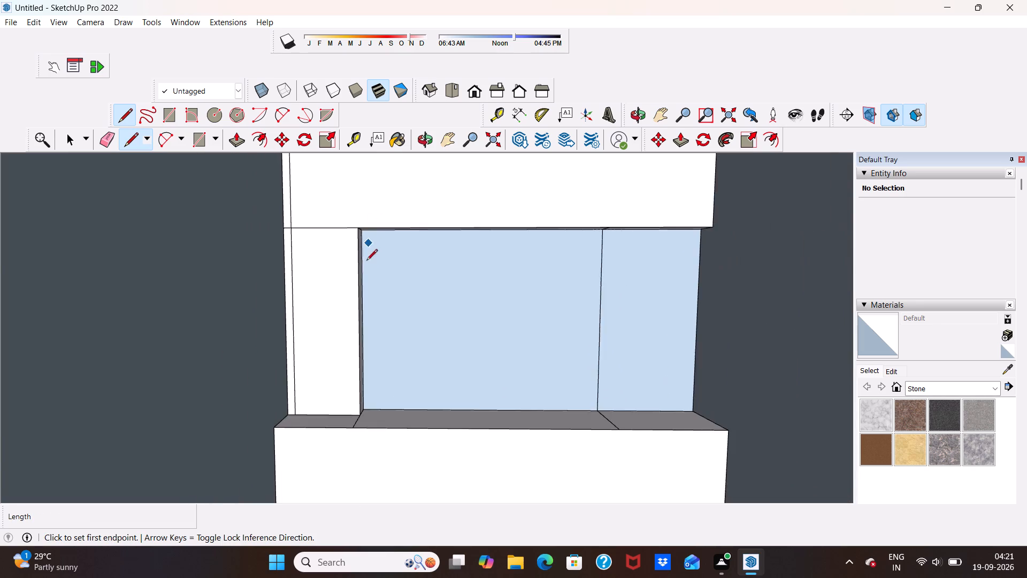
pyautogui.scroll(4, 373, 299)
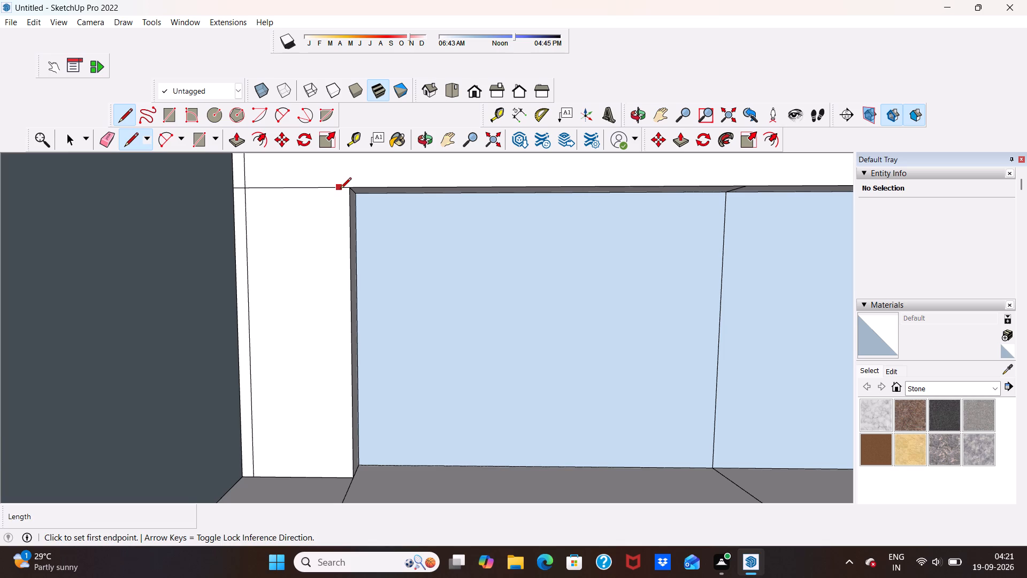
pyautogui.click(340, 189)
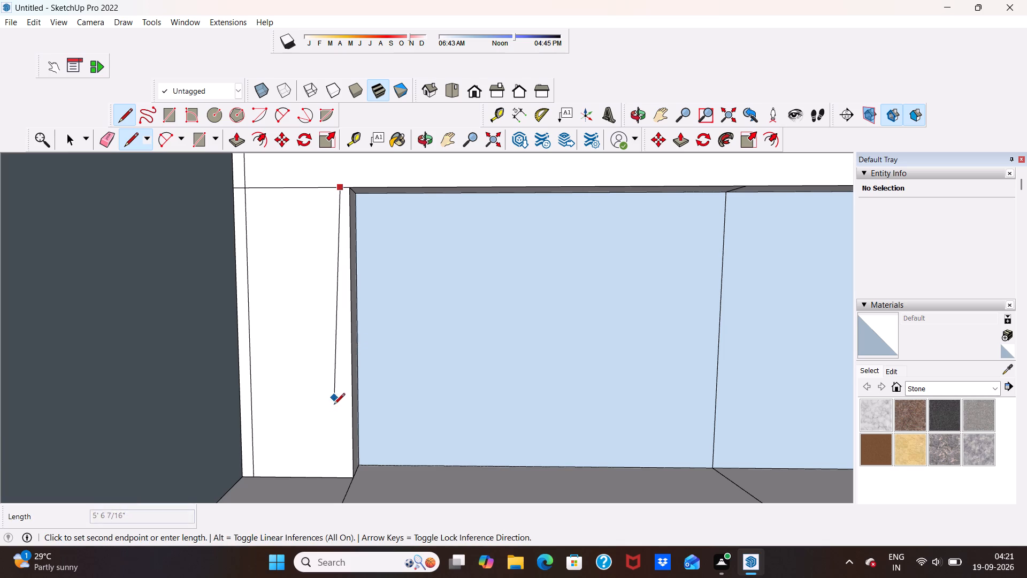
pyautogui.click(343, 477)
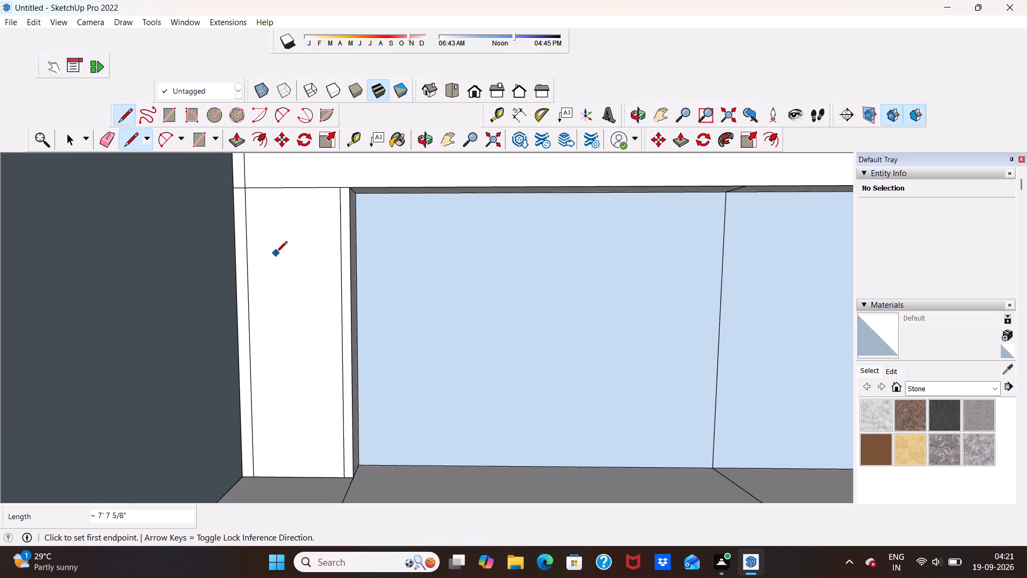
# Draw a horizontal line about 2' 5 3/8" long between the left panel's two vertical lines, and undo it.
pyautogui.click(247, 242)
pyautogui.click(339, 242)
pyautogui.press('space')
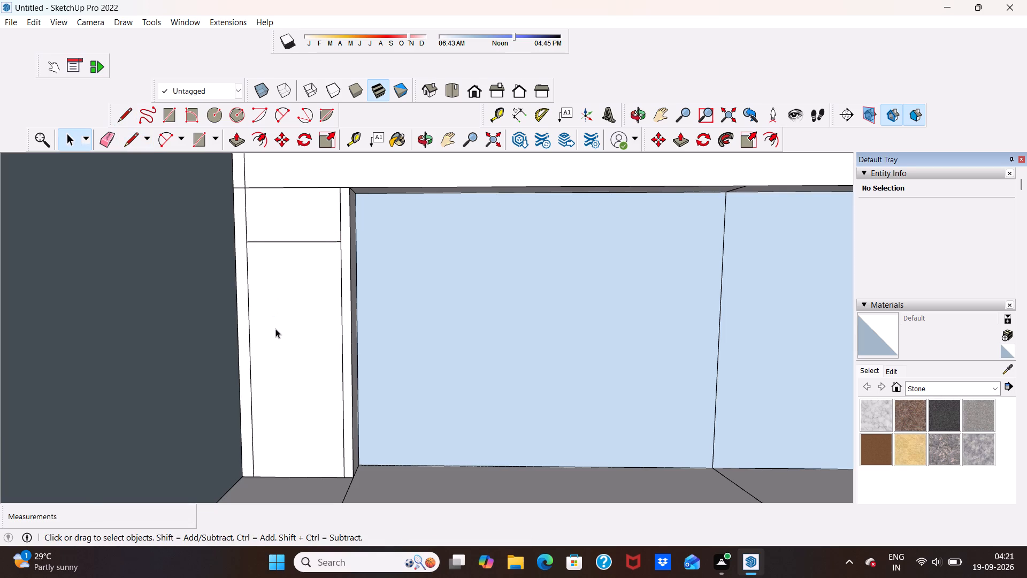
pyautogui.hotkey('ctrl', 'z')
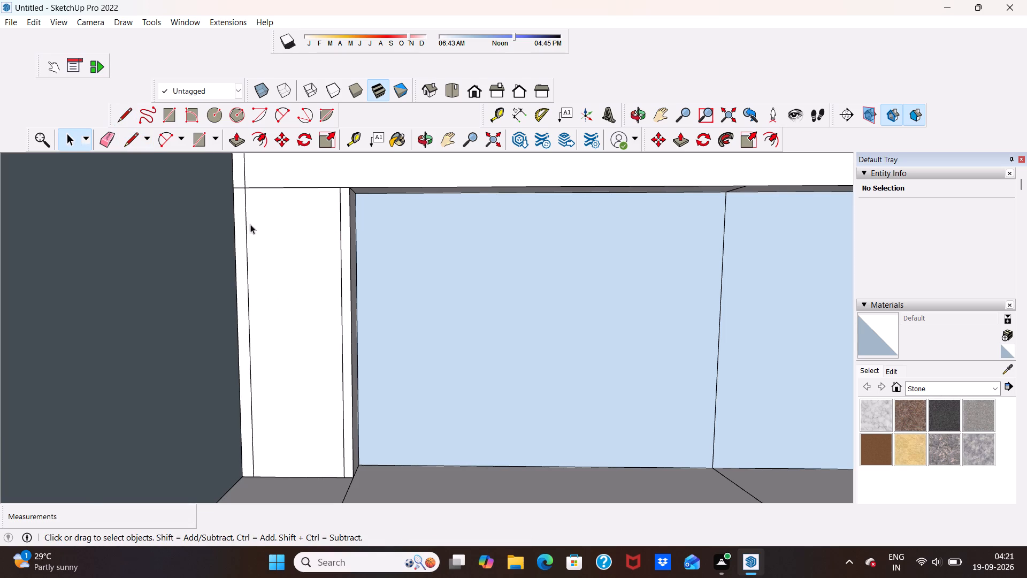
# Draw two closely spaced horizontal lines about 2' 5 3/8" long between the left panel's vertical lines, forming an upper shelf strip.
pyautogui.click(135, 135)
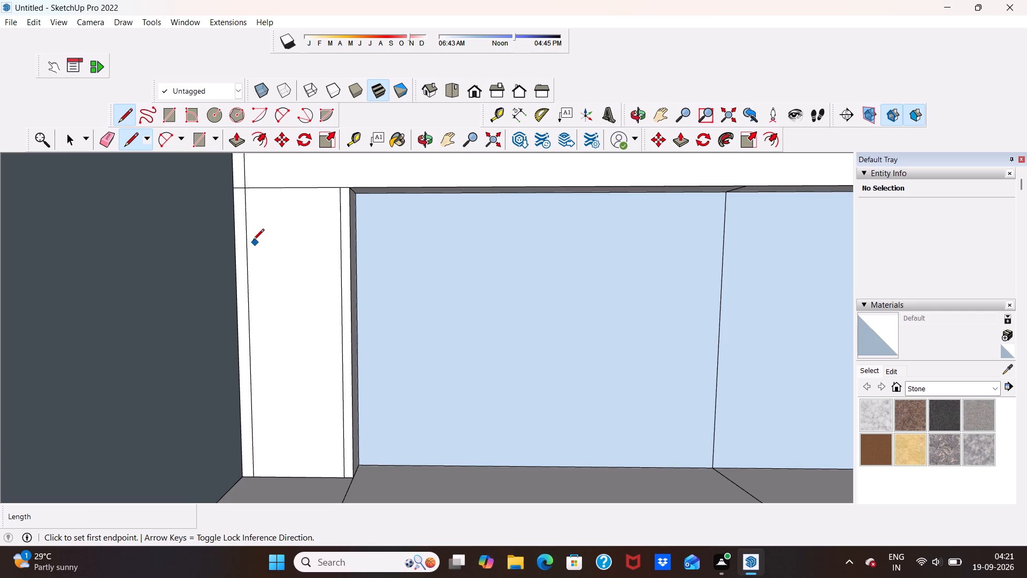
pyautogui.click(247, 244)
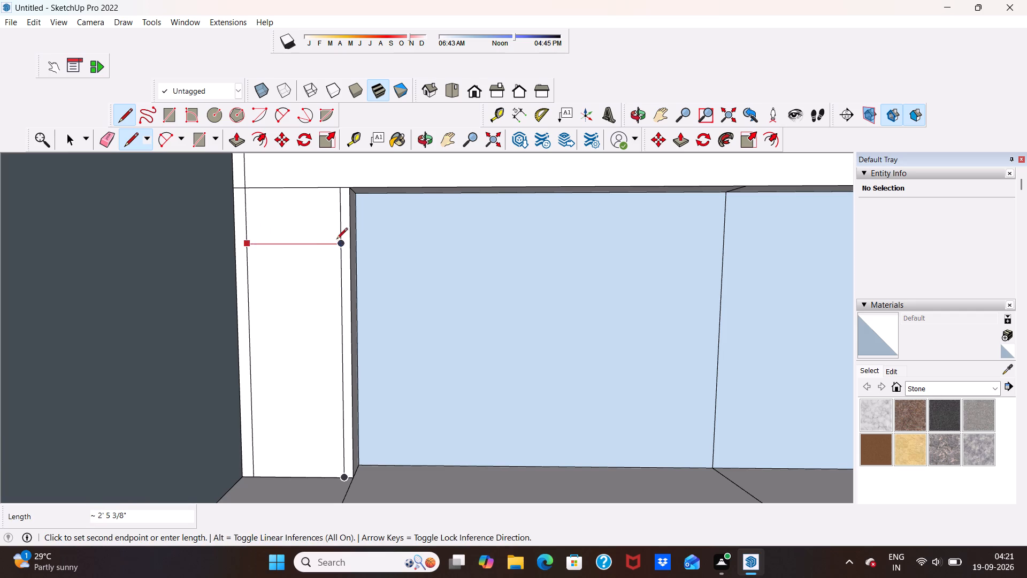
pyautogui.click(338, 241)
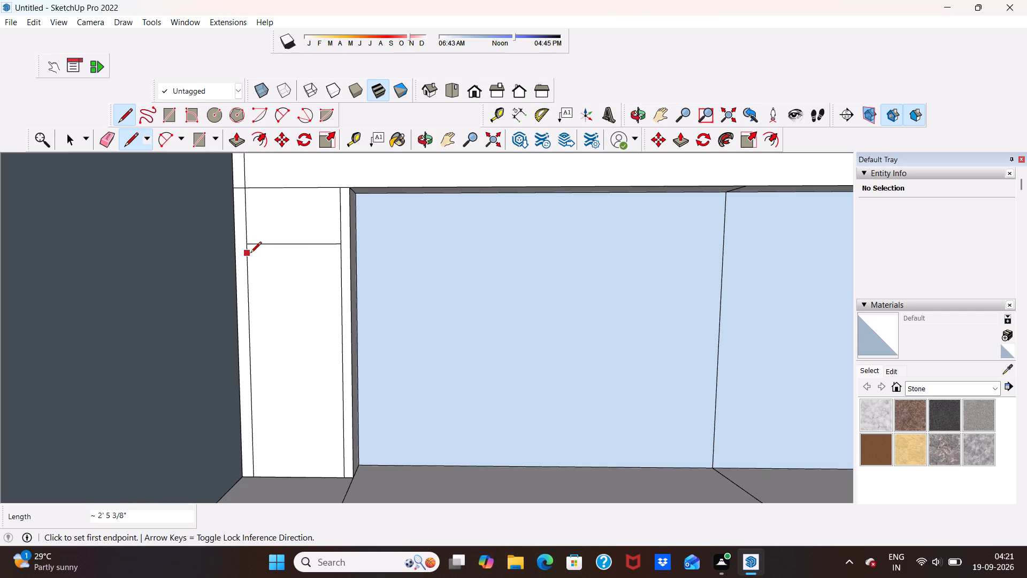
pyautogui.click(250, 254)
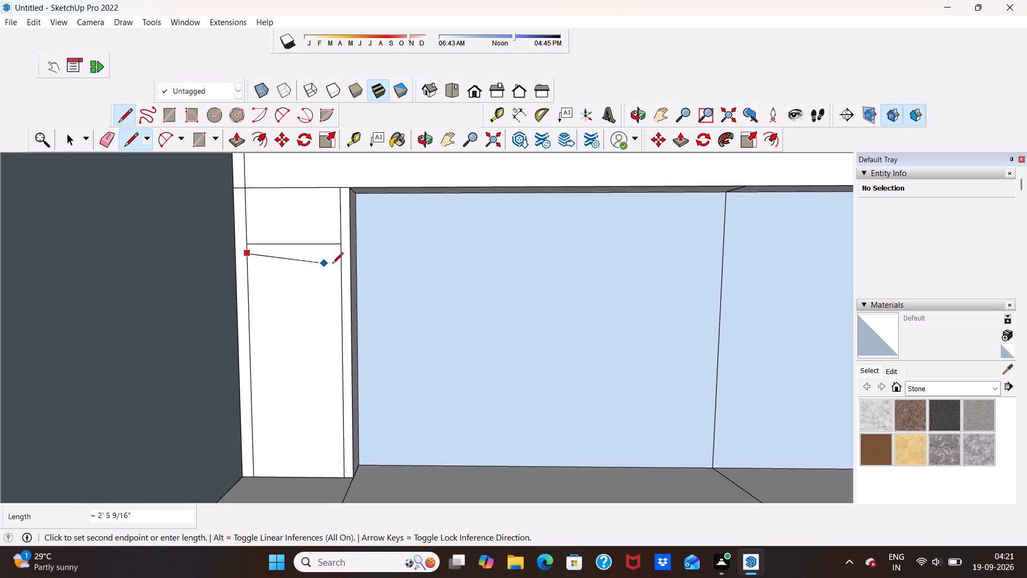
pyautogui.press('space')
pyautogui.scroll(5, 265, 241)
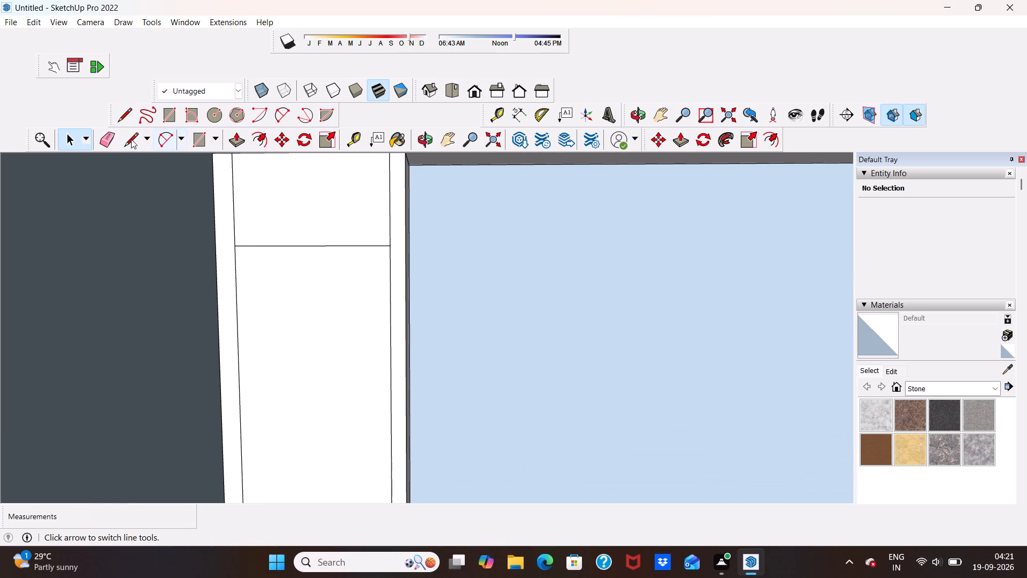
pyautogui.click(131, 139)
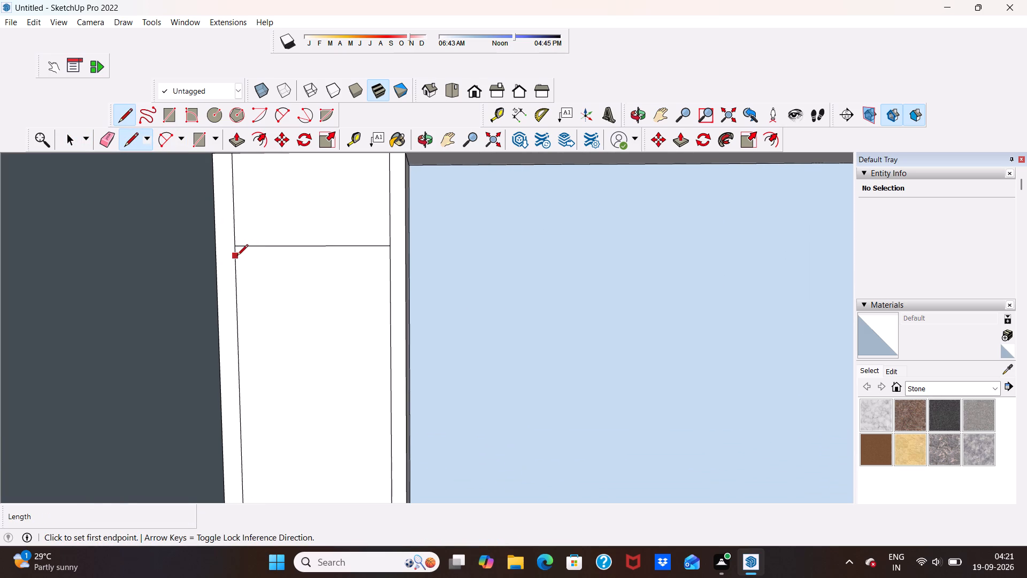
pyautogui.click(237, 256)
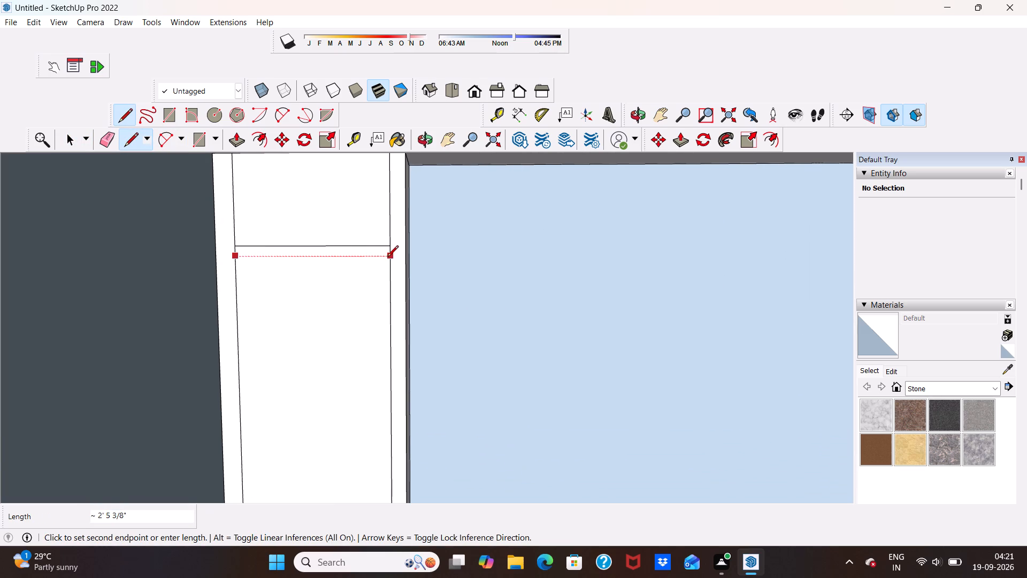
pyautogui.click(387, 257)
# Draw a second pair of closely spaced horizontal lines between the left panel's vertical lines, below the first shelf strip.
pyautogui.scroll(-6, 361, 220)
pyautogui.scroll(2, 312, 300)
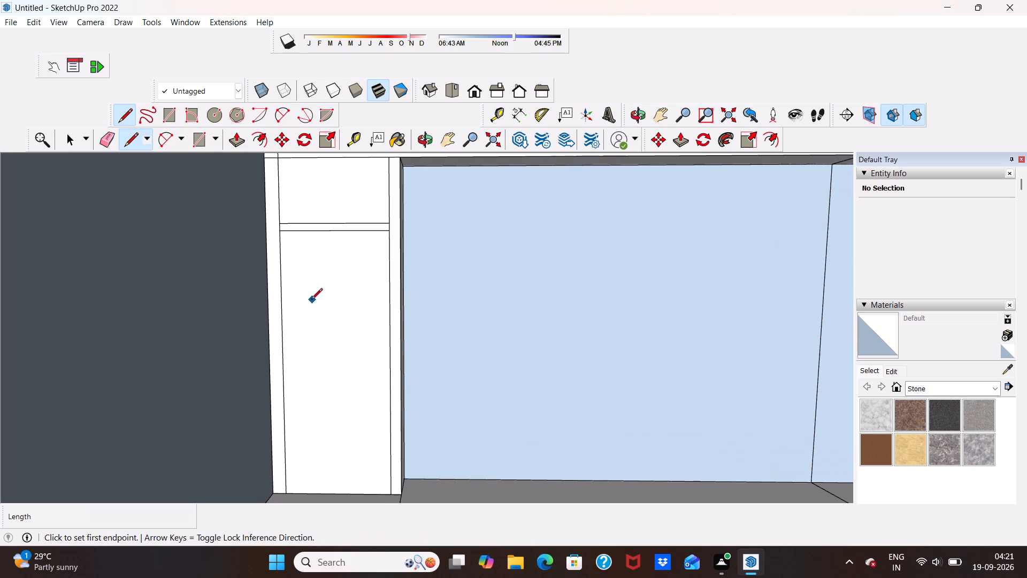
pyautogui.click(282, 287)
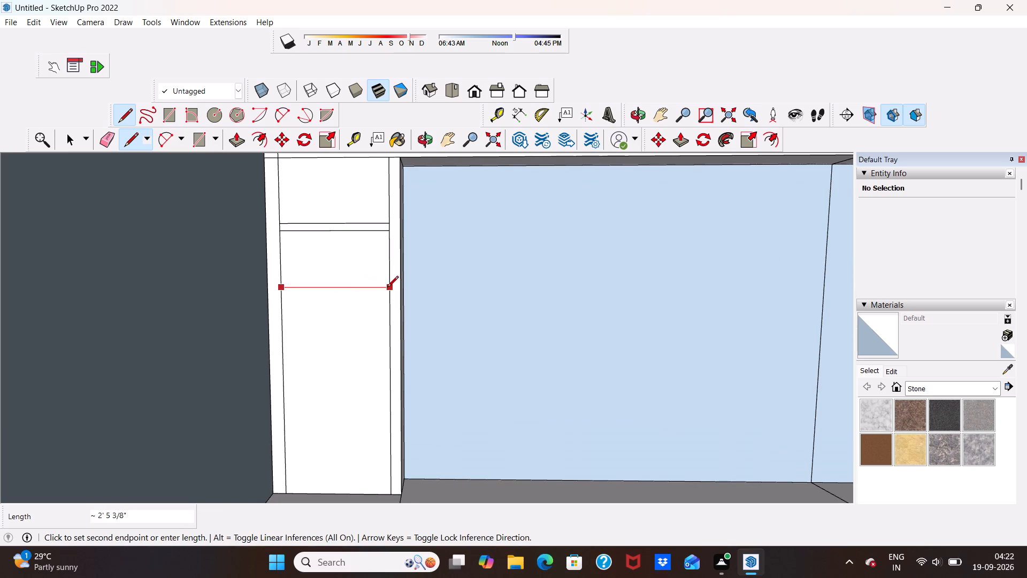
pyautogui.click(387, 288)
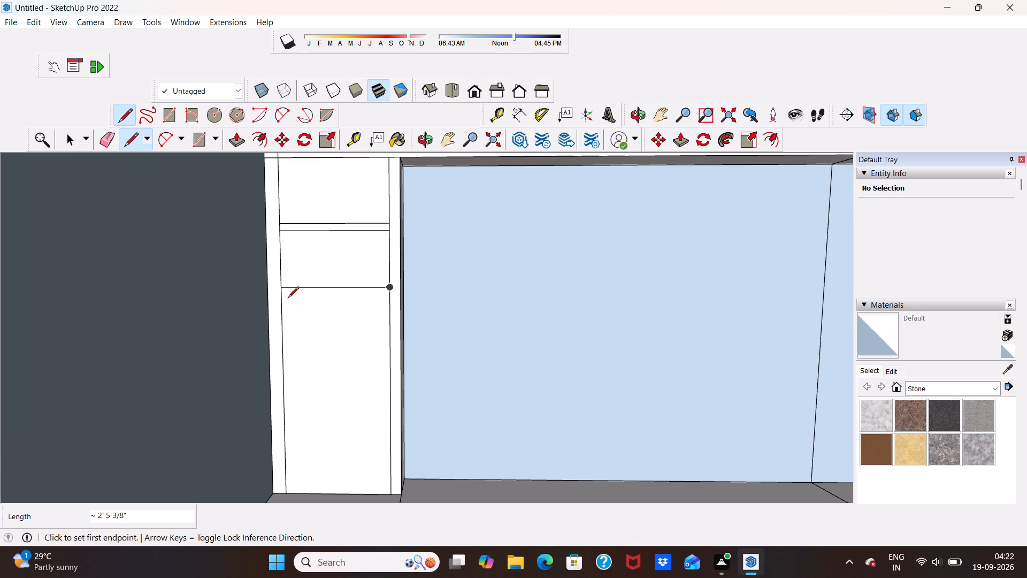
pyautogui.click(284, 296)
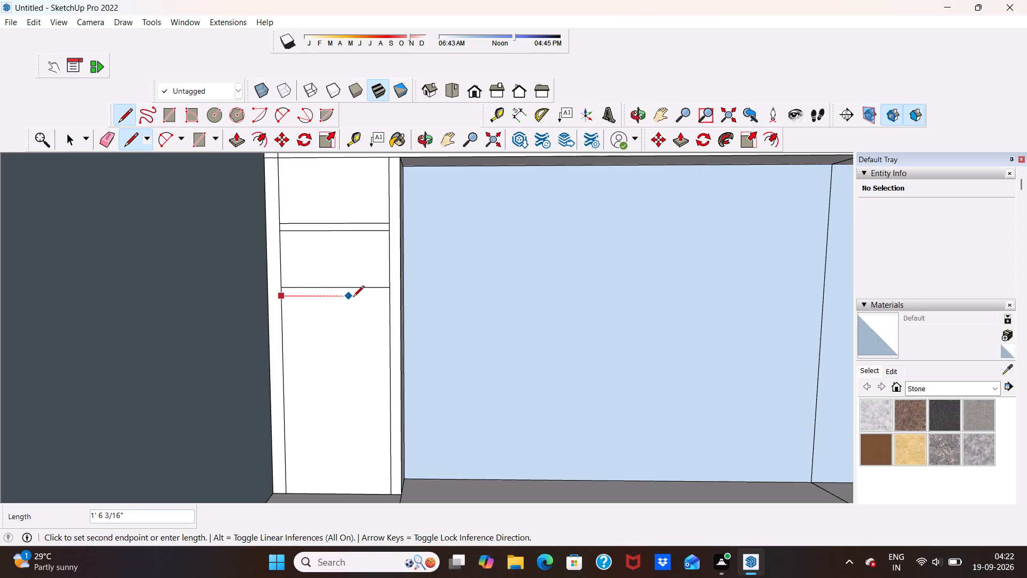
pyautogui.click(387, 296)
# Draw a third pair of closely spaced horizontal lines about 2' 5 3/8" long between the left panel's vertical lines, below the second shelf strip.
pyautogui.scroll(-5, 306, 214)
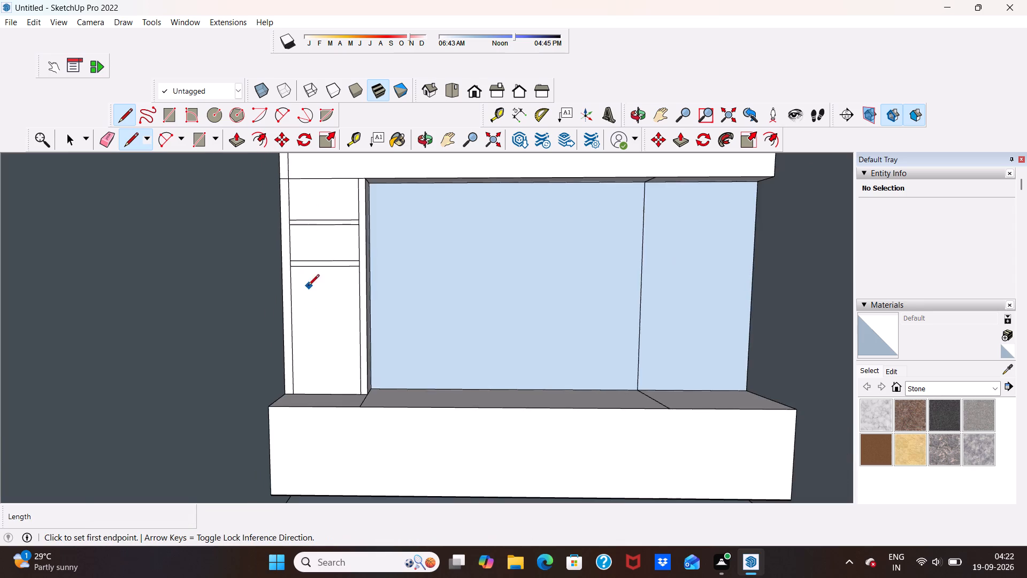
pyautogui.scroll(3, 298, 300)
pyautogui.scroll(-3, 285, 284)
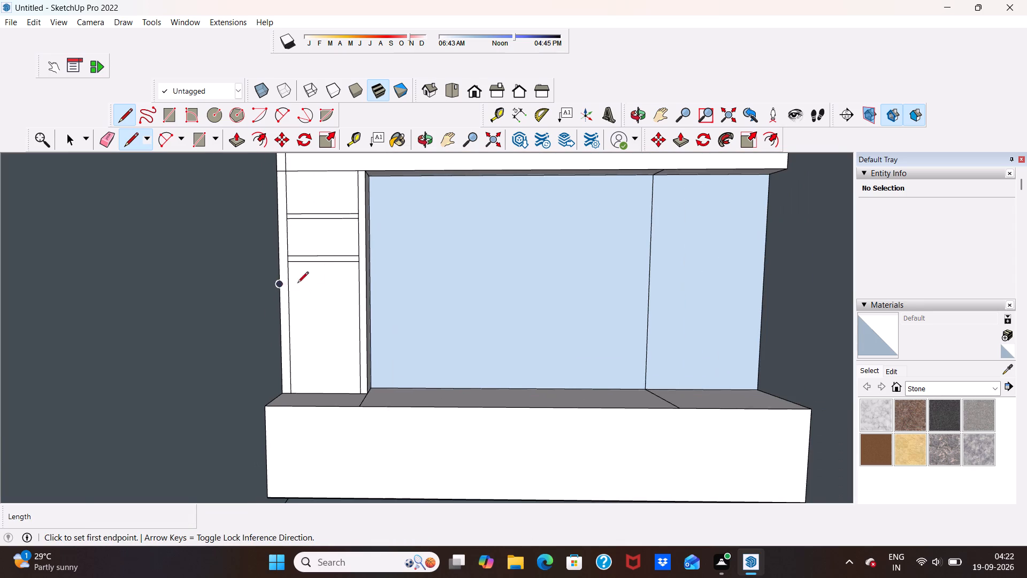
pyautogui.click(289, 317)
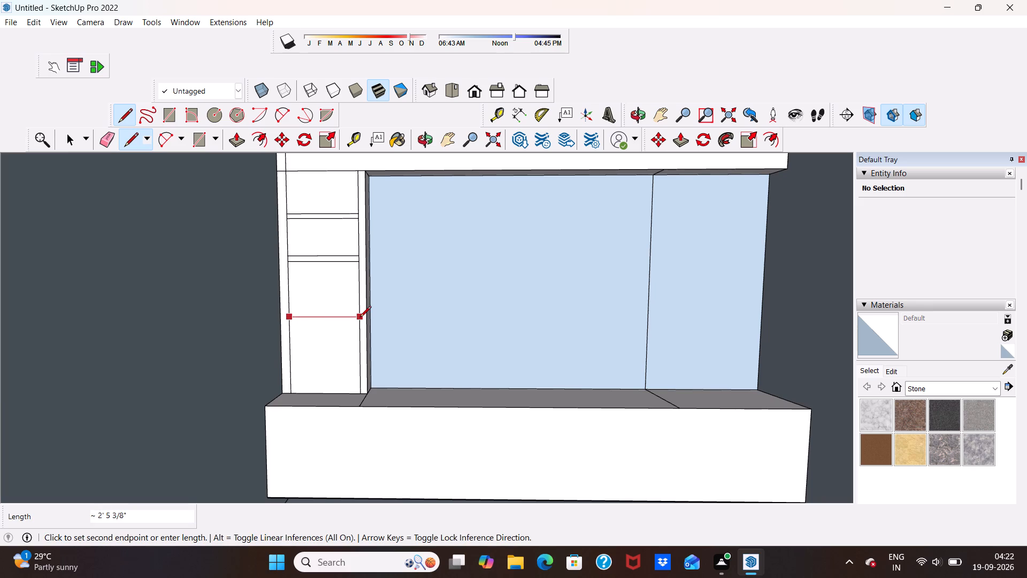
pyautogui.click(360, 318)
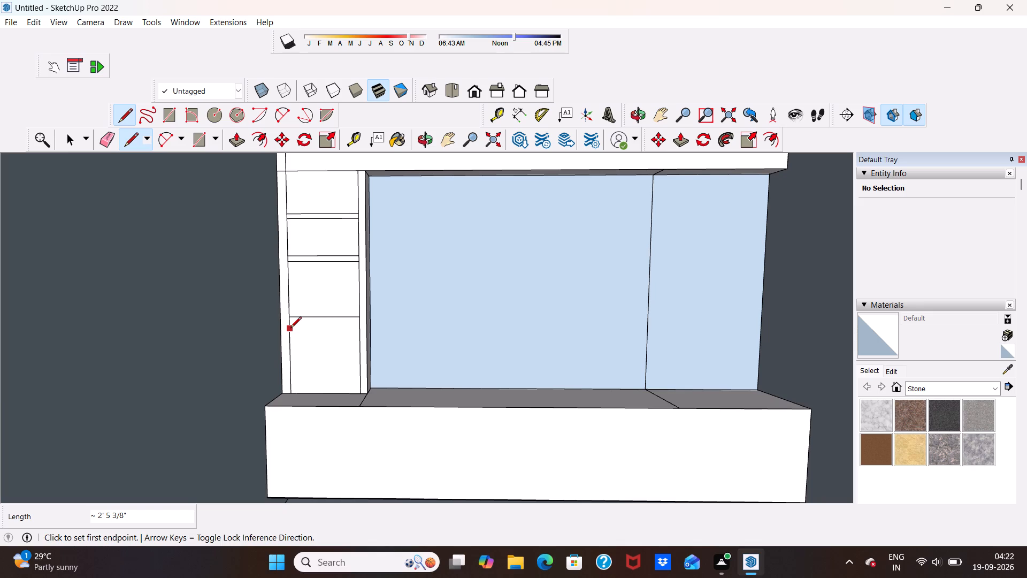
pyautogui.click(289, 328)
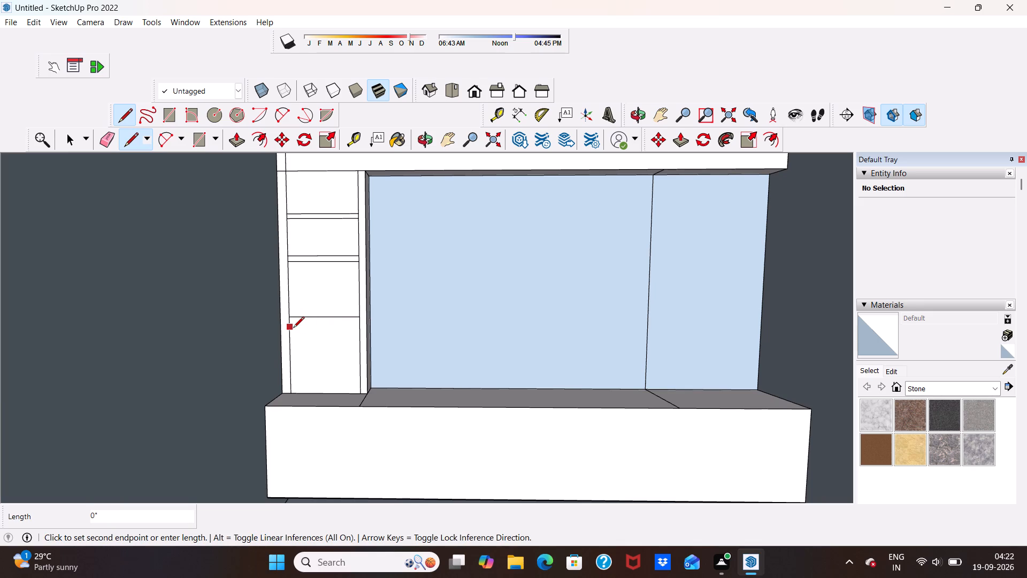
pyautogui.scroll(4, 288, 323)
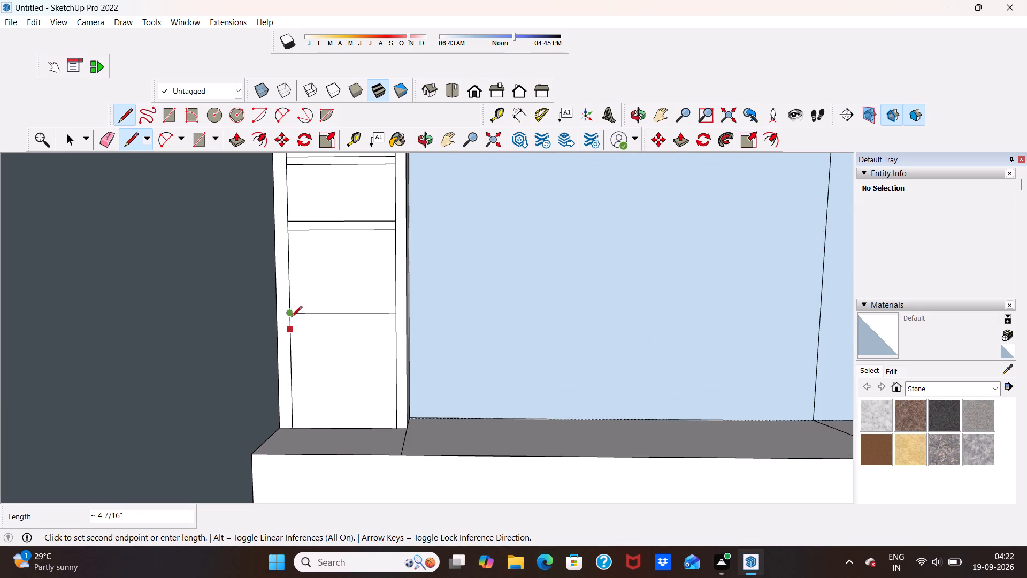
pyautogui.press('space')
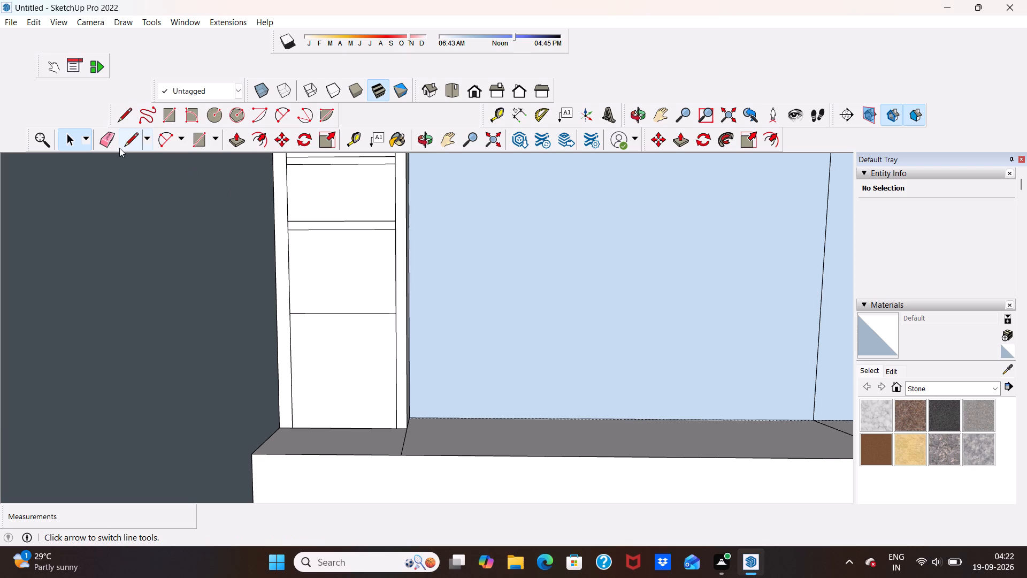
pyautogui.click(125, 143)
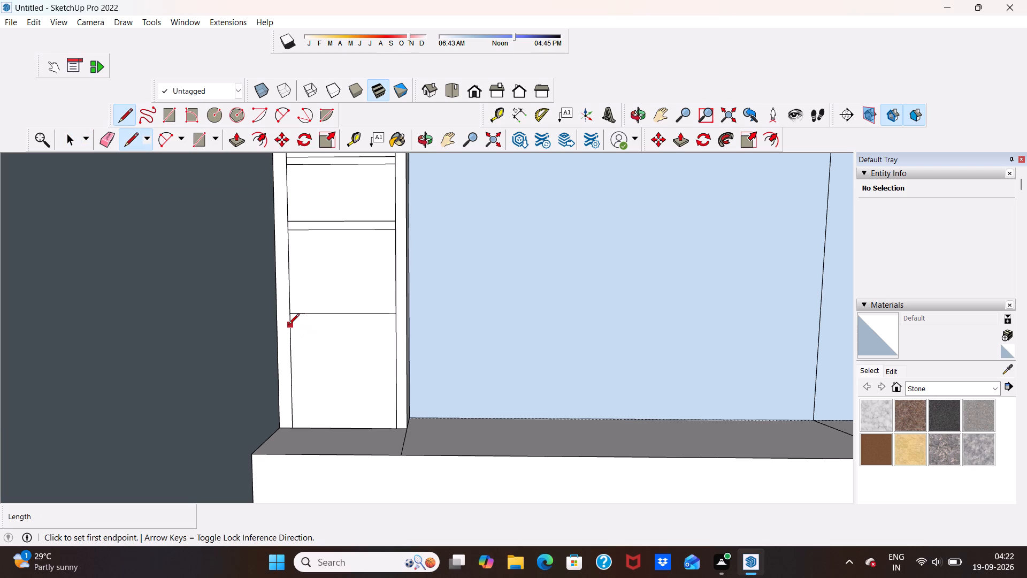
pyautogui.click(288, 324)
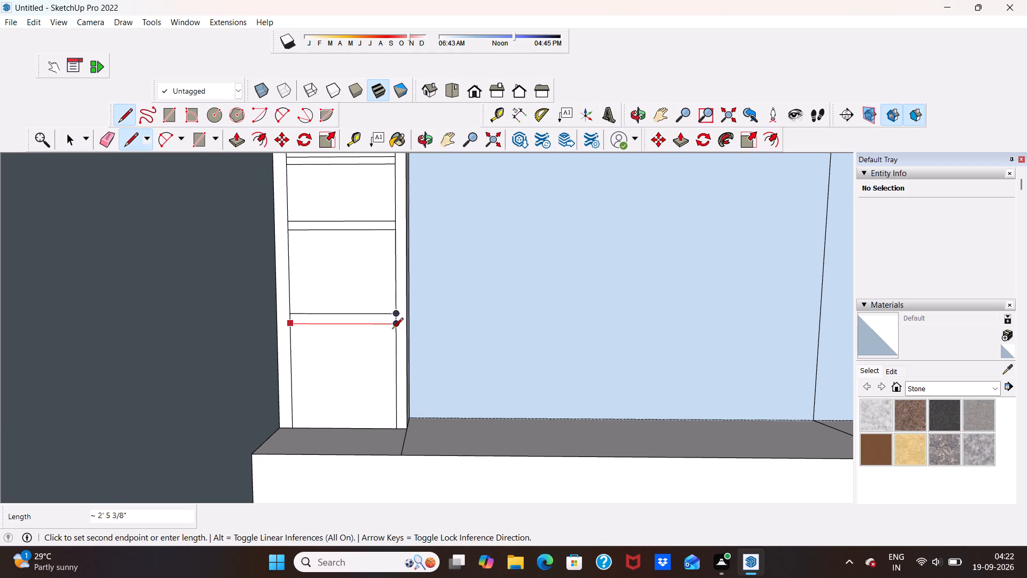
pyautogui.click(393, 327)
pyautogui.press('space')
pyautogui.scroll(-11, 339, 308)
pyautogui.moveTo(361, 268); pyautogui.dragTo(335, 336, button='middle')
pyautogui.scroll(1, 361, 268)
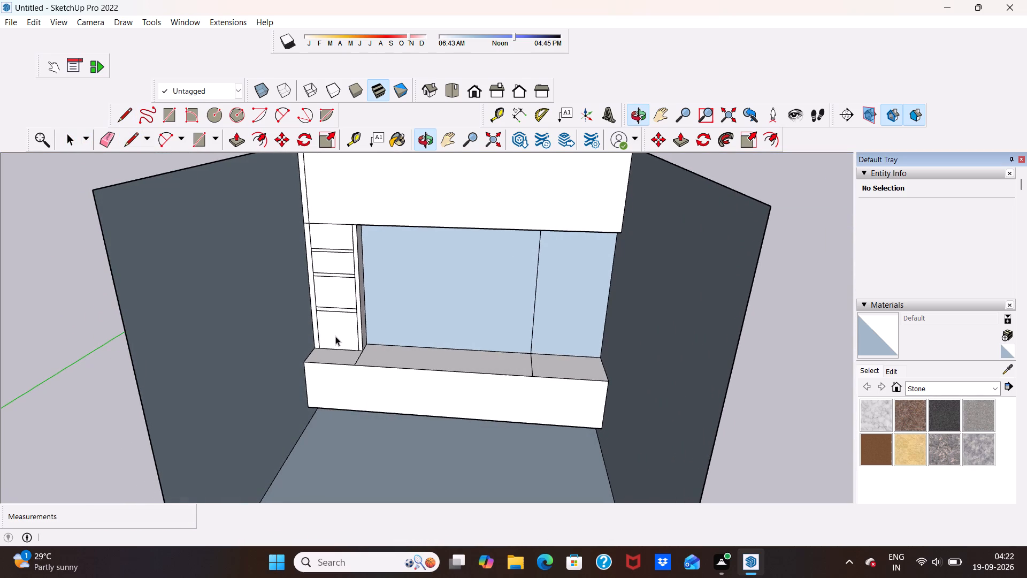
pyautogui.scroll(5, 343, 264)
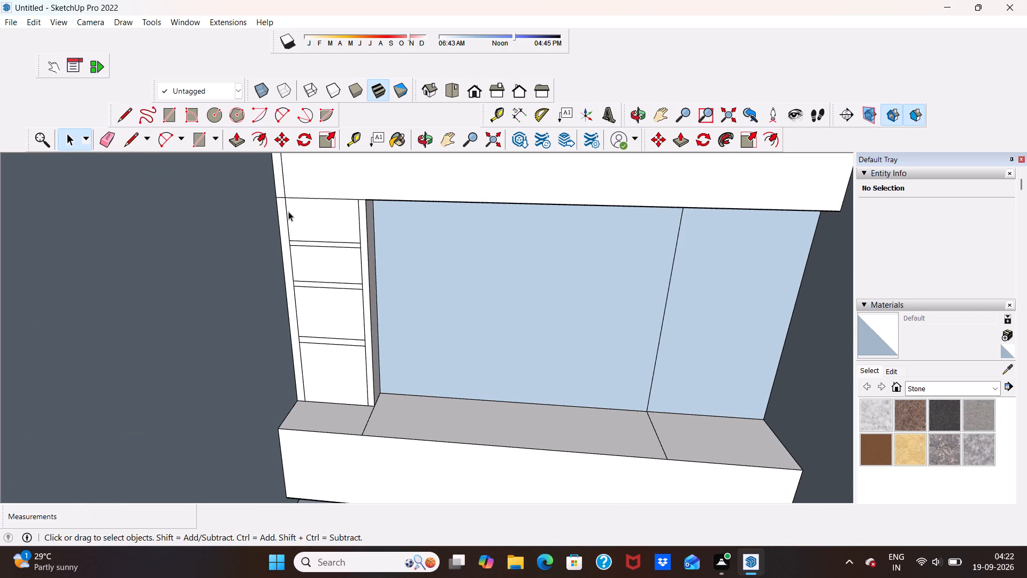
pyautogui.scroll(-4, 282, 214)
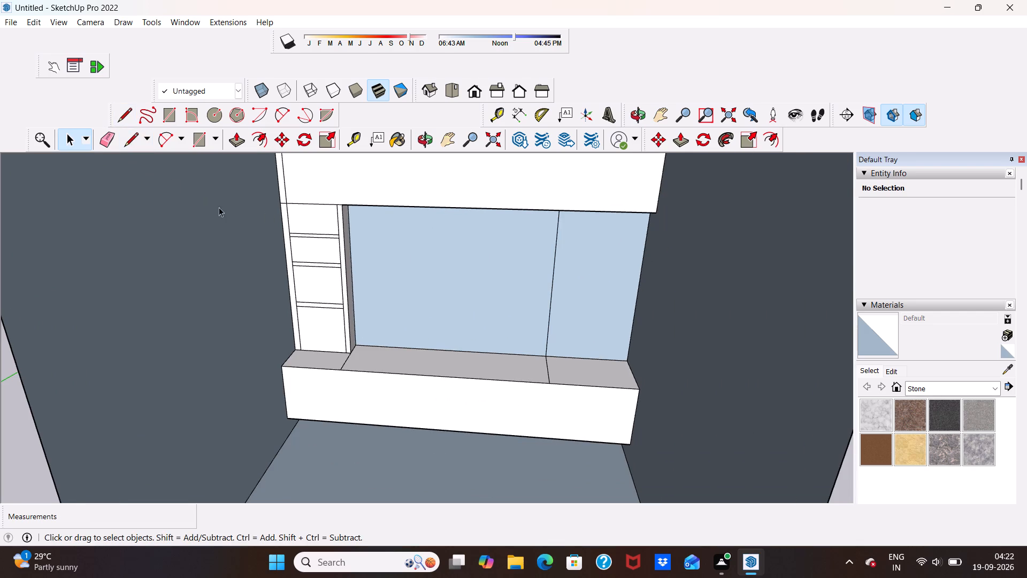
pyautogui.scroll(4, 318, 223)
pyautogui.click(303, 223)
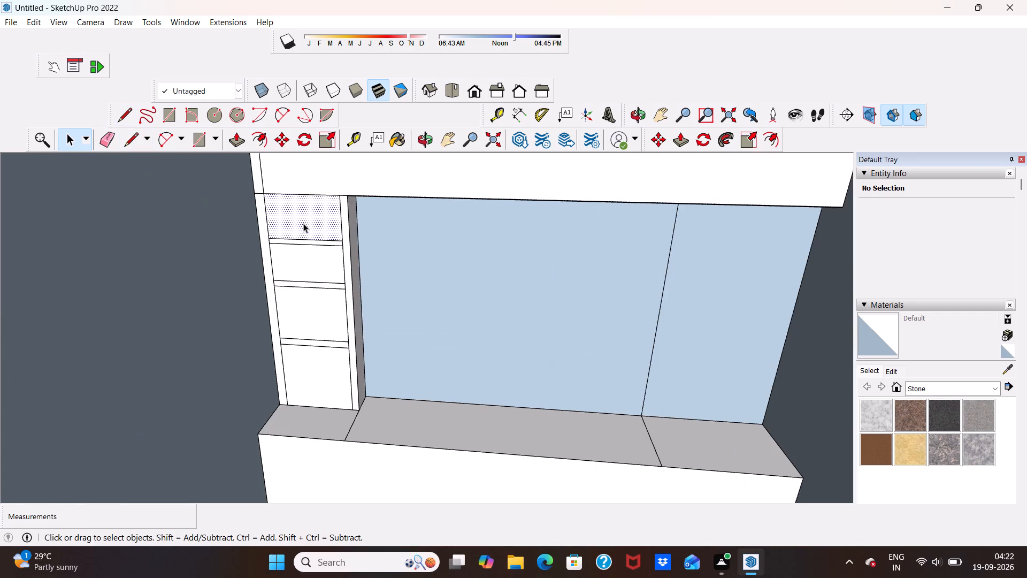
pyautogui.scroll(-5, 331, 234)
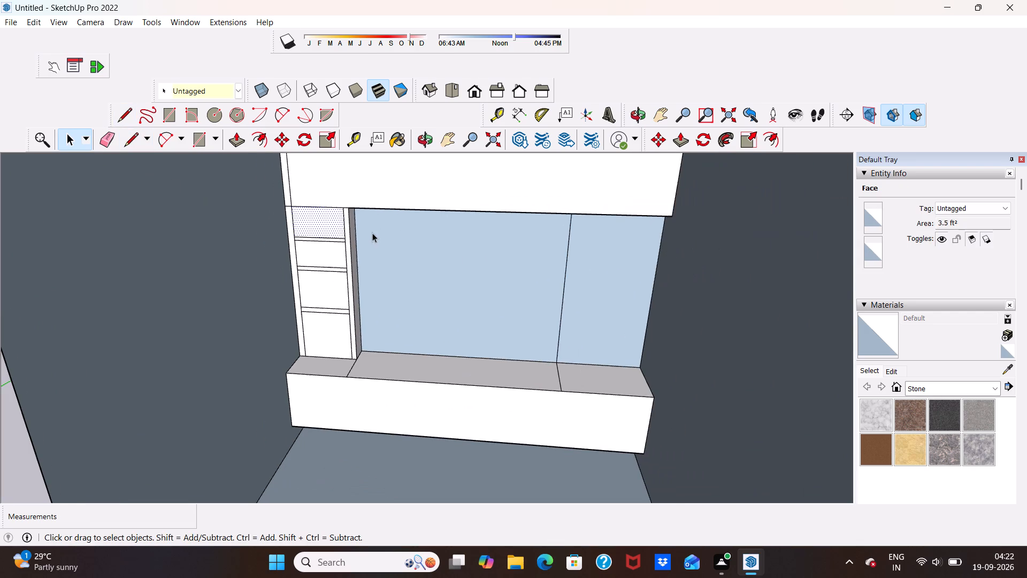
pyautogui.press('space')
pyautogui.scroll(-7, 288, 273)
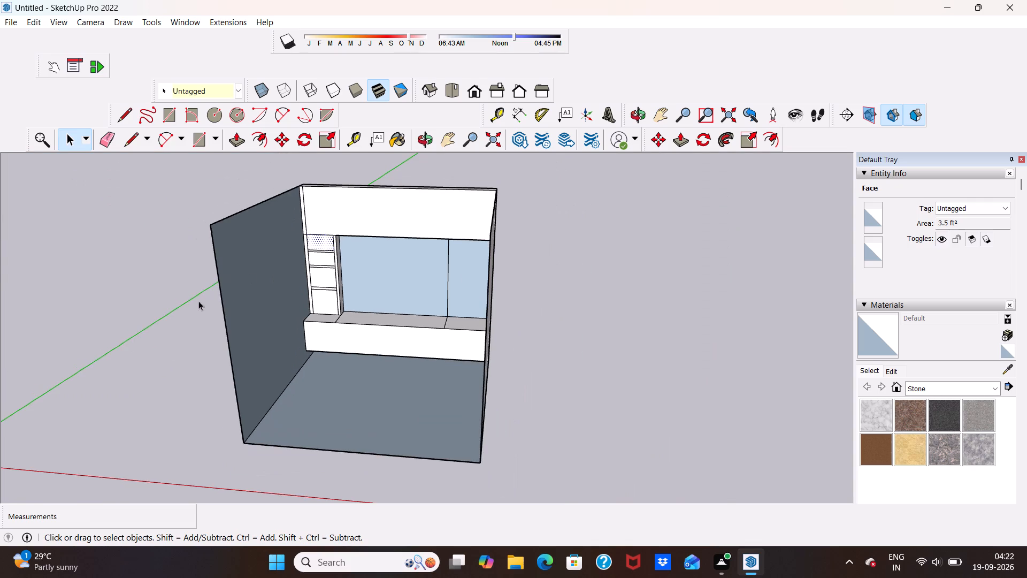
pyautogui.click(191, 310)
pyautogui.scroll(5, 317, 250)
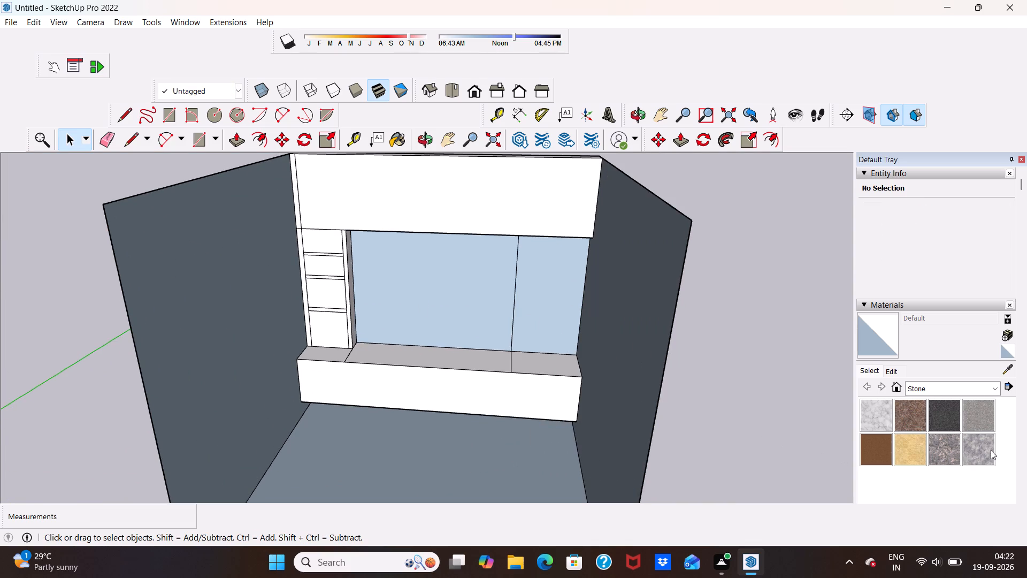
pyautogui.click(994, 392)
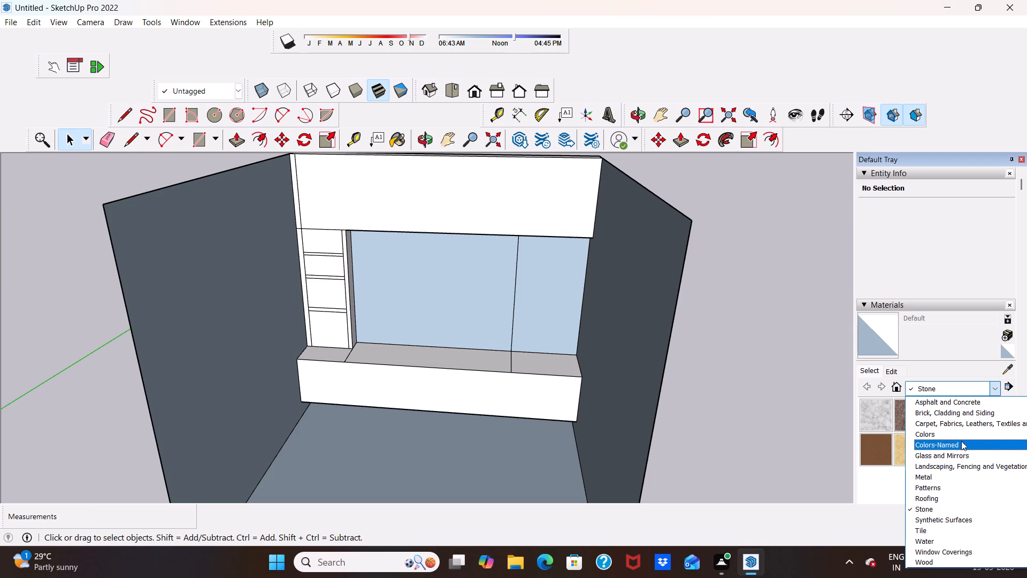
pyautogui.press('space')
# Delete the face of the left panel's top compartment, above the first shelf strip.
pyautogui.scroll(5, 283, 160)
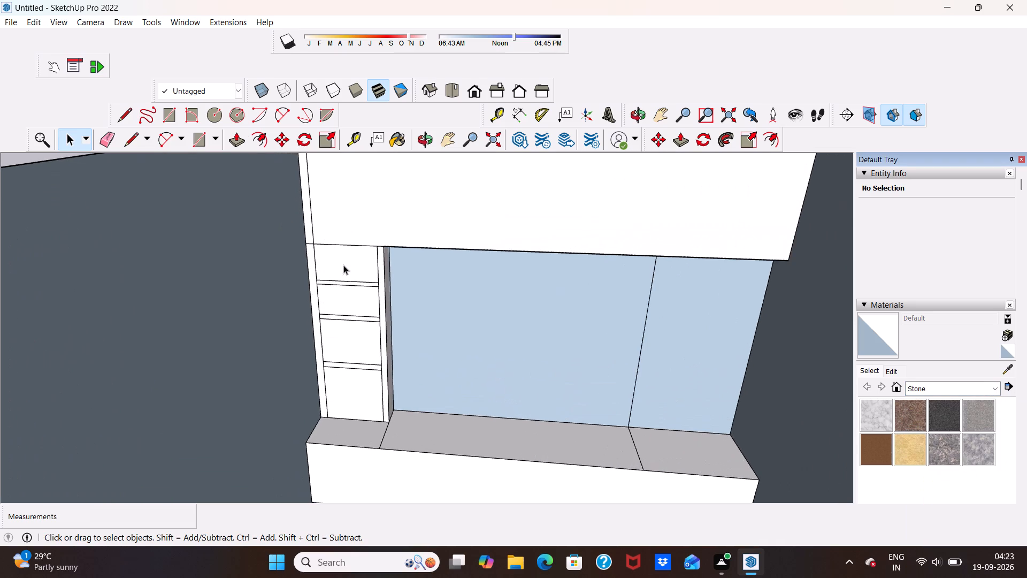
pyautogui.click(349, 266)
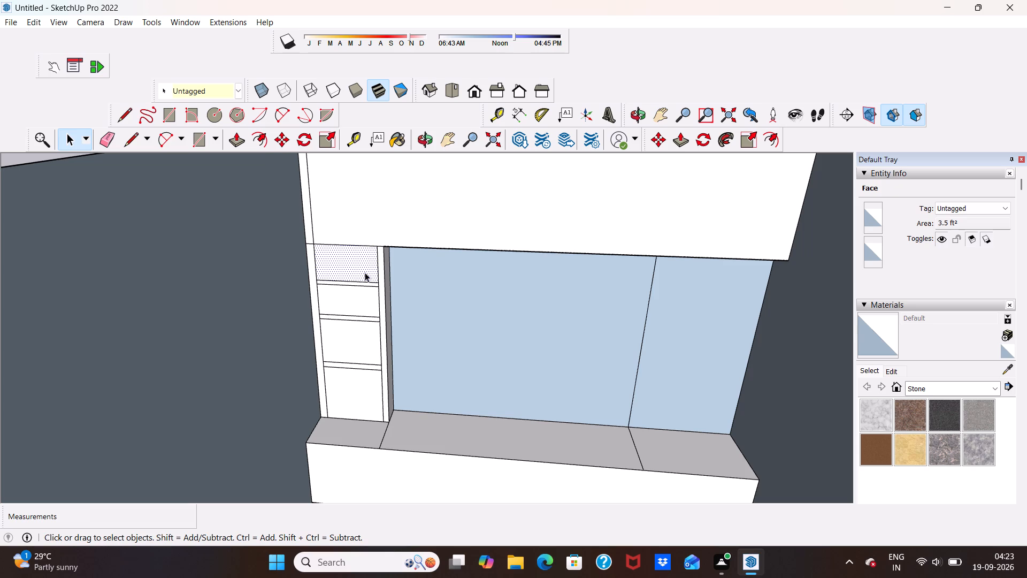
pyautogui.press('Delete')
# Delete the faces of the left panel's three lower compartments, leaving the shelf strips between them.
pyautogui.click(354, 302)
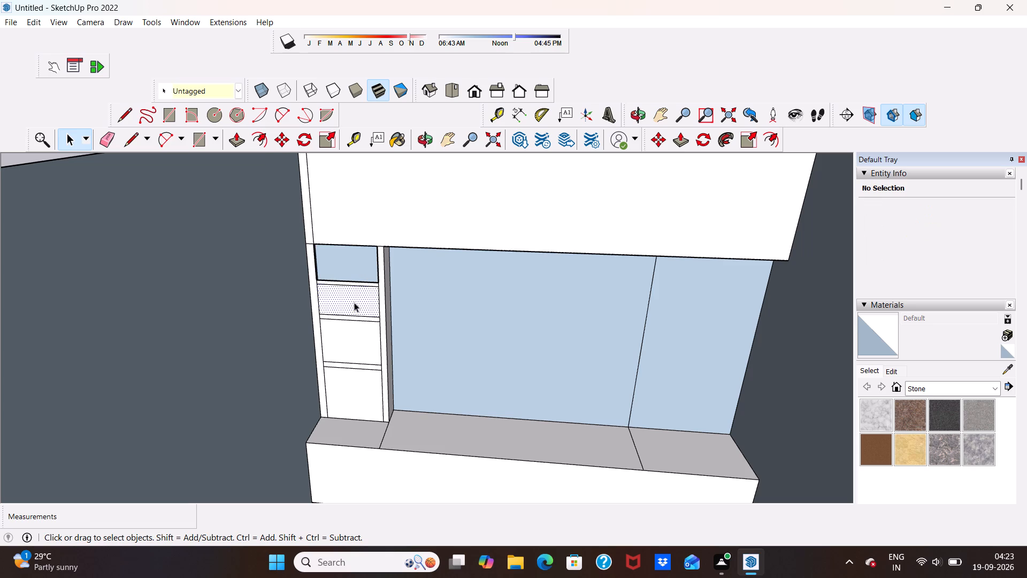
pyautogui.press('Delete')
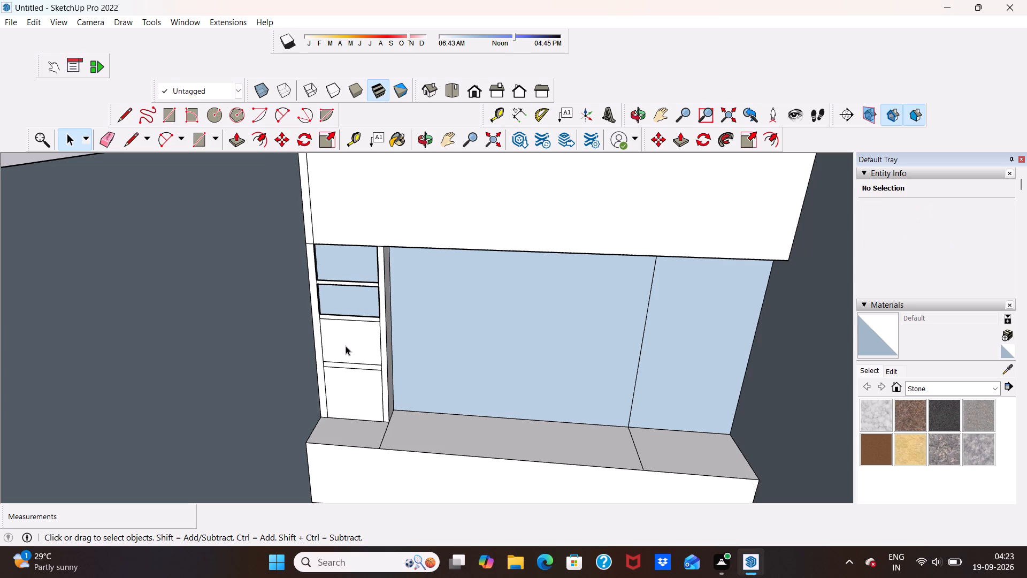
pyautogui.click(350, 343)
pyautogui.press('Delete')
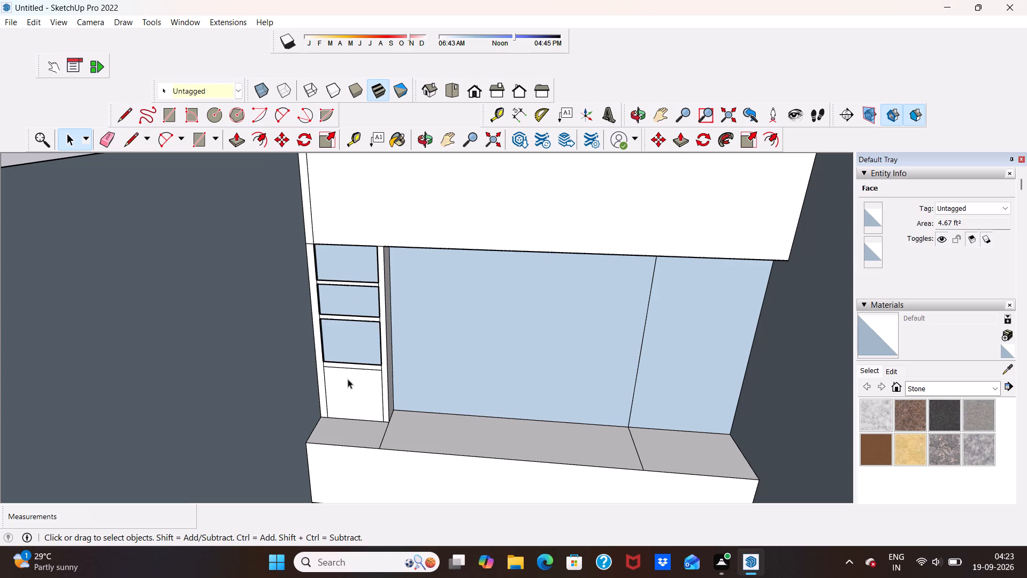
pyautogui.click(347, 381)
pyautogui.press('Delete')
# Examine the opened shelf compartments and their interior from several angles, both close up and within the whole room.
pyautogui.scroll(-4, 343, 295)
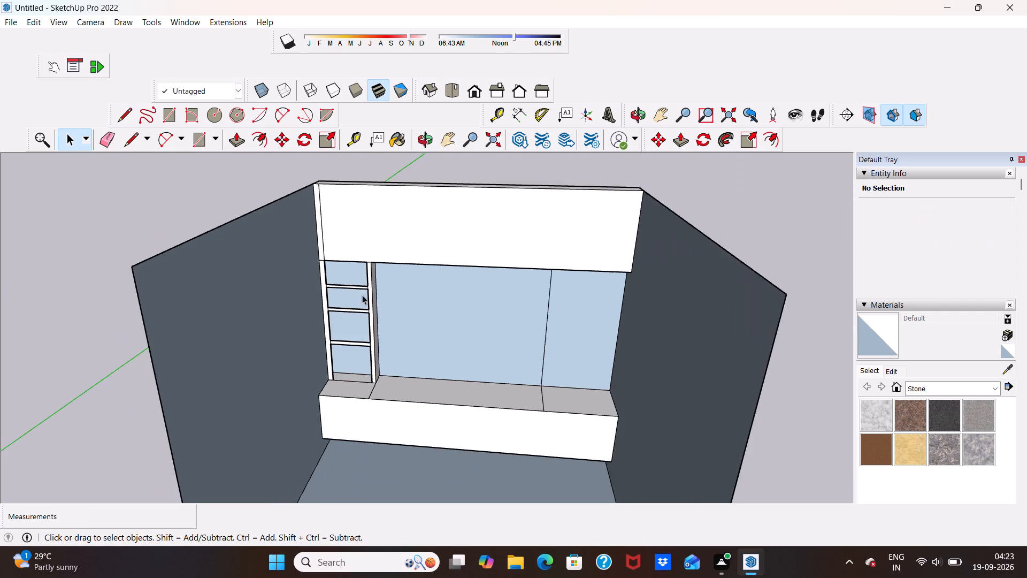
pyautogui.scroll(1, 372, 283)
pyautogui.moveTo(346, 274); pyautogui.dragTo(271, 325, button='middle')
pyautogui.scroll(1, 345, 272)
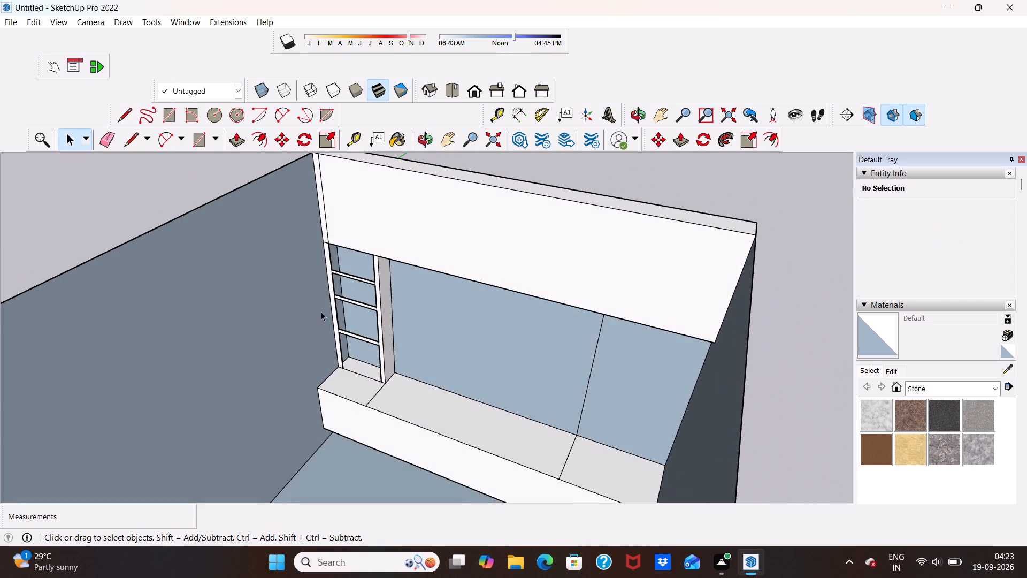
pyautogui.scroll(15, 364, 260)
pyautogui.scroll(-4, 359, 265)
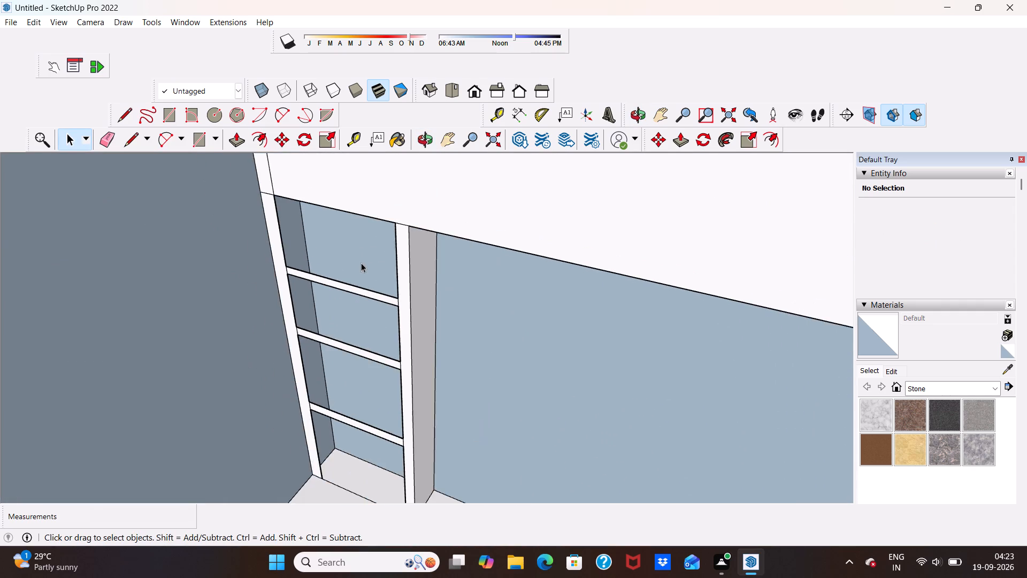
pyautogui.scroll(-6, 361, 263)
pyautogui.scroll(-1, 324, 292)
pyautogui.moveTo(331, 293); pyautogui.dragTo(342, 190, button='middle')
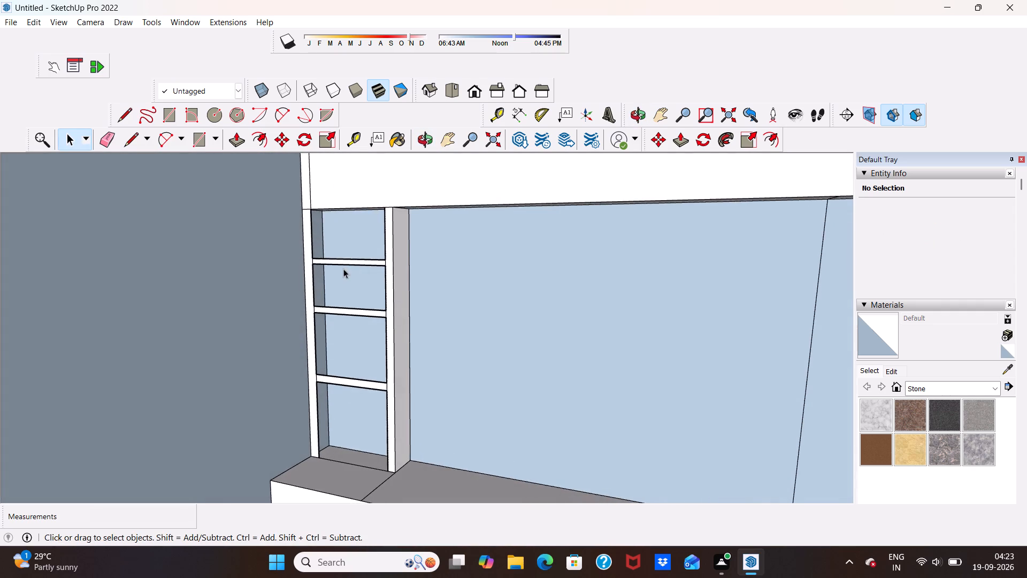
pyautogui.scroll(7, 344, 265)
pyautogui.scroll(-4, 343, 263)
pyautogui.moveTo(334, 278); pyautogui.dragTo(322, 315, button='middle')
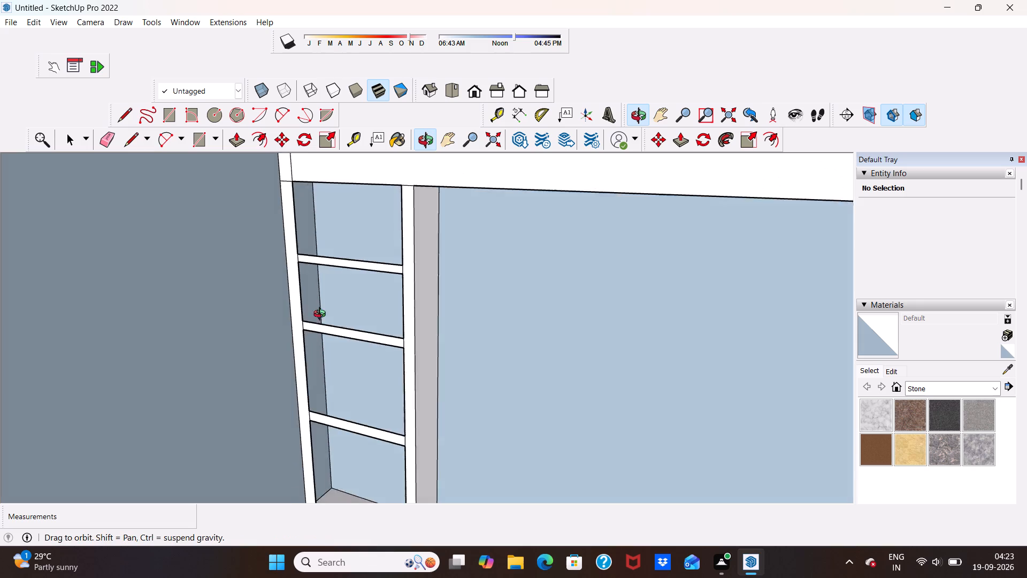
pyautogui.moveTo(322, 315); pyautogui.dragTo(221, 360, button='middle')
pyautogui.moveTo(348, 252); pyautogui.dragTo(334, 343, button='middle')
pyautogui.scroll(5, 372, 252)
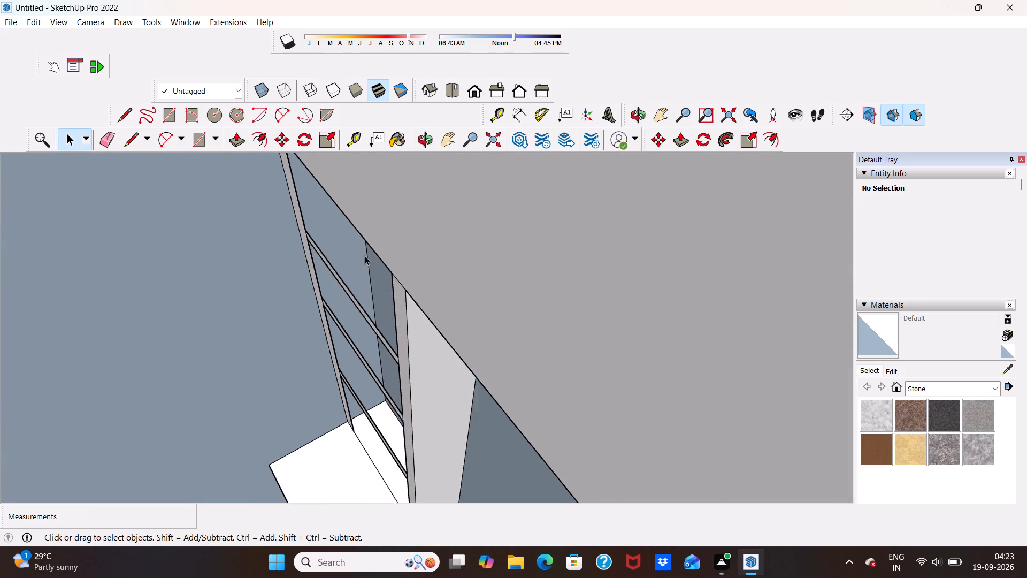
pyautogui.scroll(6, 365, 256)
pyautogui.scroll(-13, 347, 292)
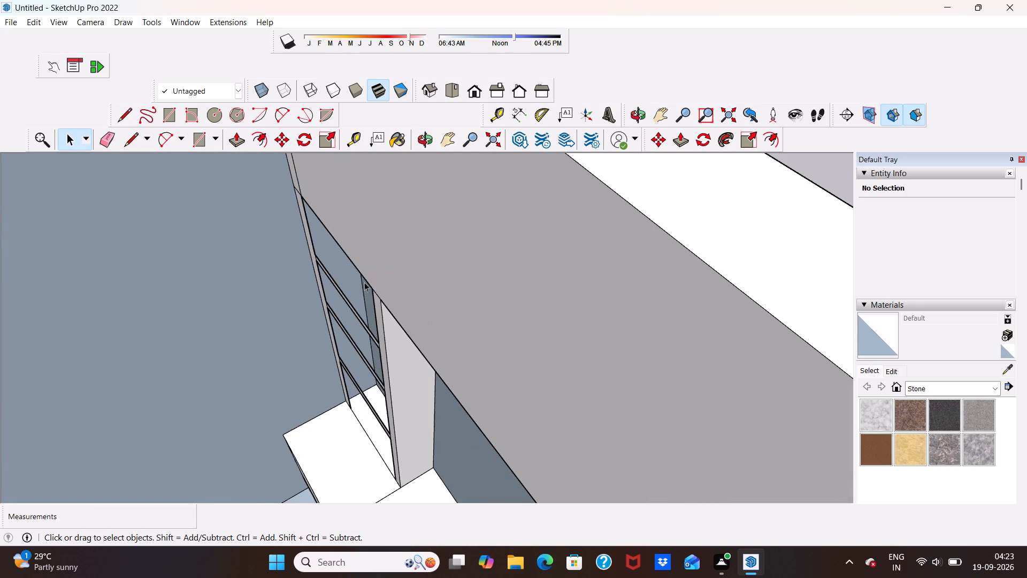
pyautogui.moveTo(336, 323); pyautogui.dragTo(427, 225, button='middle')
pyautogui.moveTo(348, 331); pyautogui.dragTo(355, 296, button='middle')
pyautogui.scroll(-5, 352, 294)
pyautogui.scroll(-4, 375, 248)
pyautogui.moveTo(339, 310); pyautogui.dragTo(396, 262, button='middle')
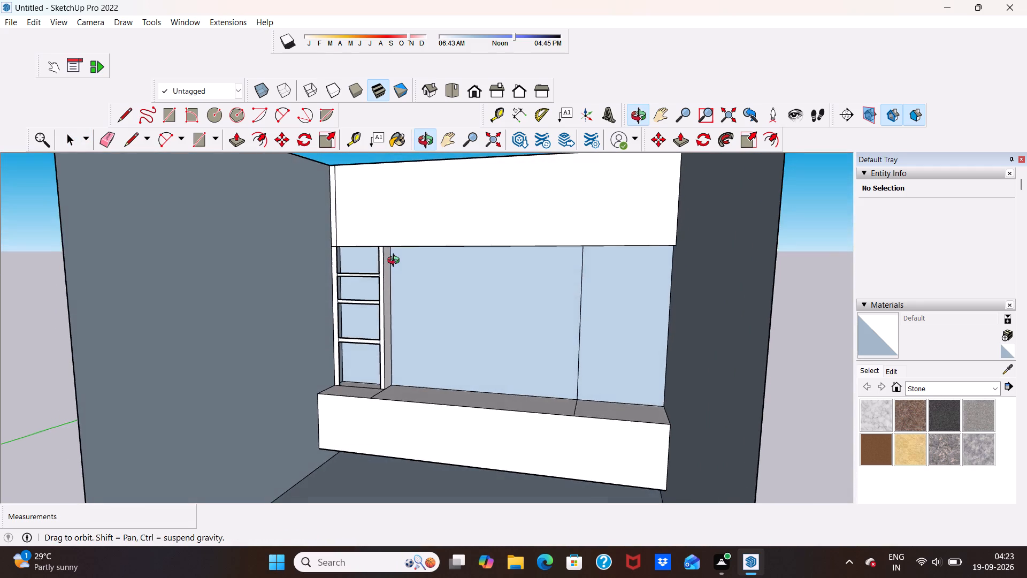
pyautogui.moveTo(396, 262); pyautogui.dragTo(386, 273, button='middle')
pyautogui.scroll(7, 329, 290)
pyautogui.scroll(-1, 366, 283)
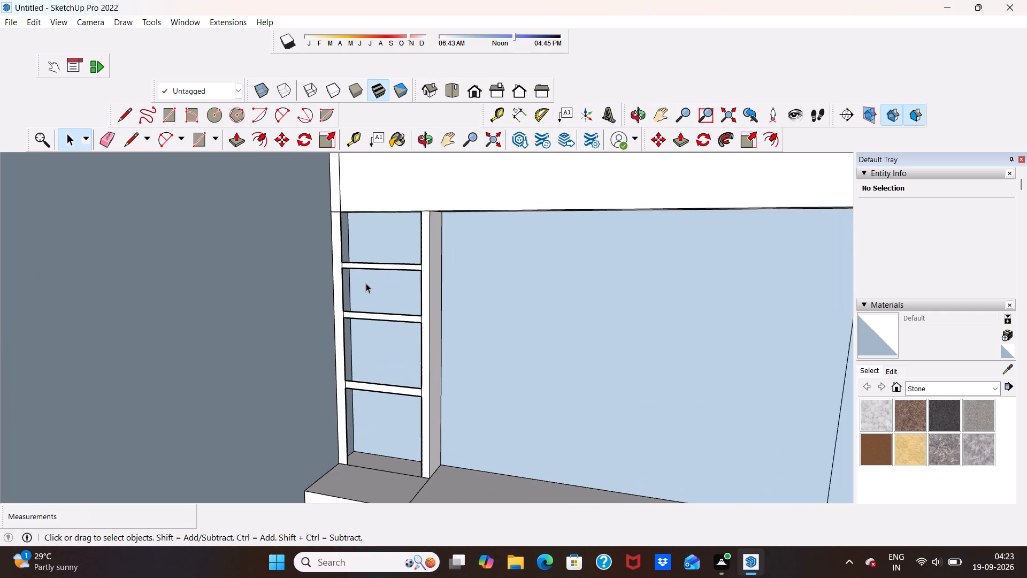
pyautogui.scroll(-6, 366, 283)
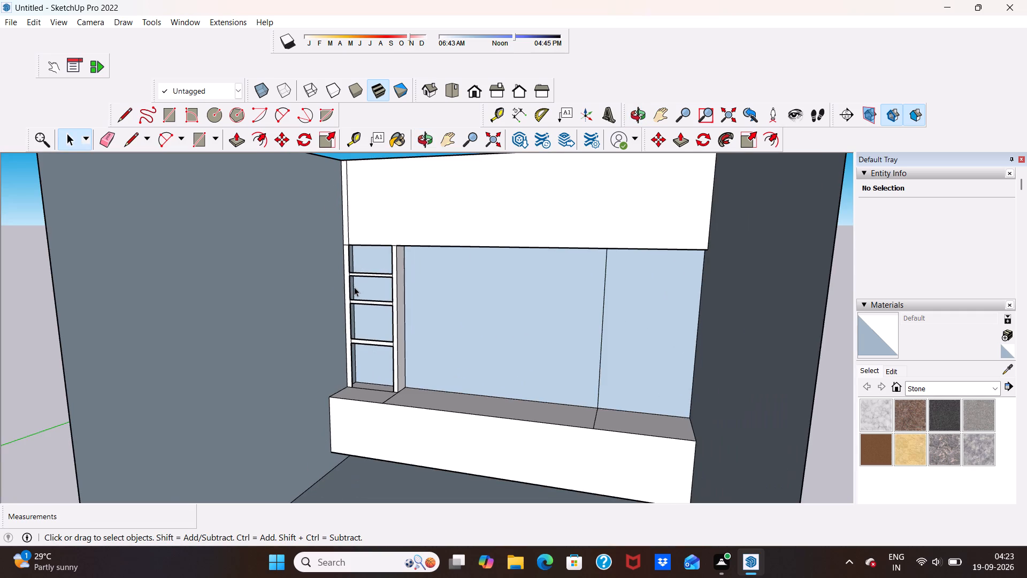
pyautogui.scroll(-5, 373, 269)
pyautogui.scroll(5, 369, 267)
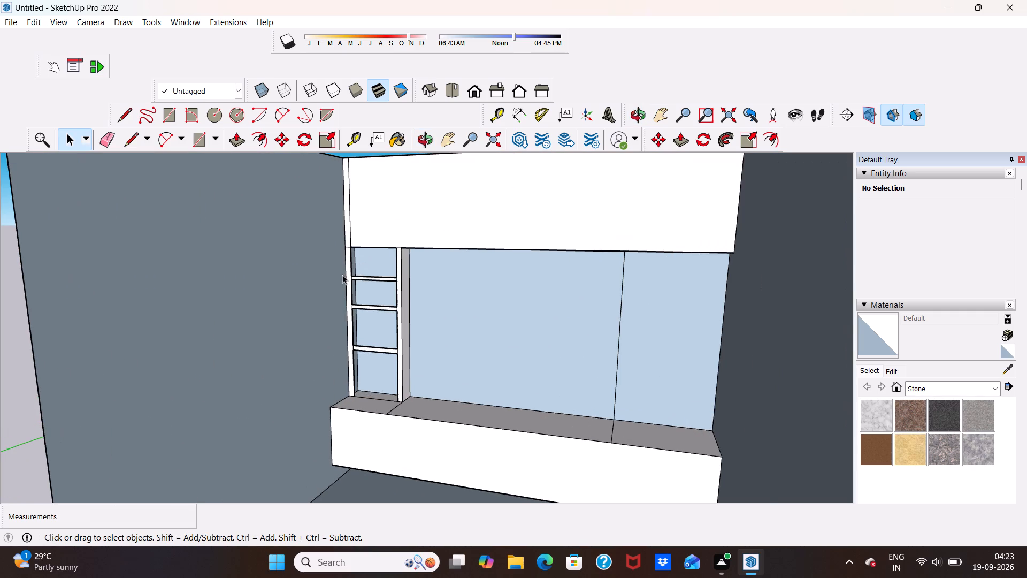
# Undo the compartment face deletions, all three pairs of shelf-strip lines and the second vertical line on the left panel.
pyautogui.hotkey('ctrl', 'z')
pyautogui.hotkey('ctrl', 'z')
pyautogui.hotkey('ctrl', 'z')
pyautogui.press('z')
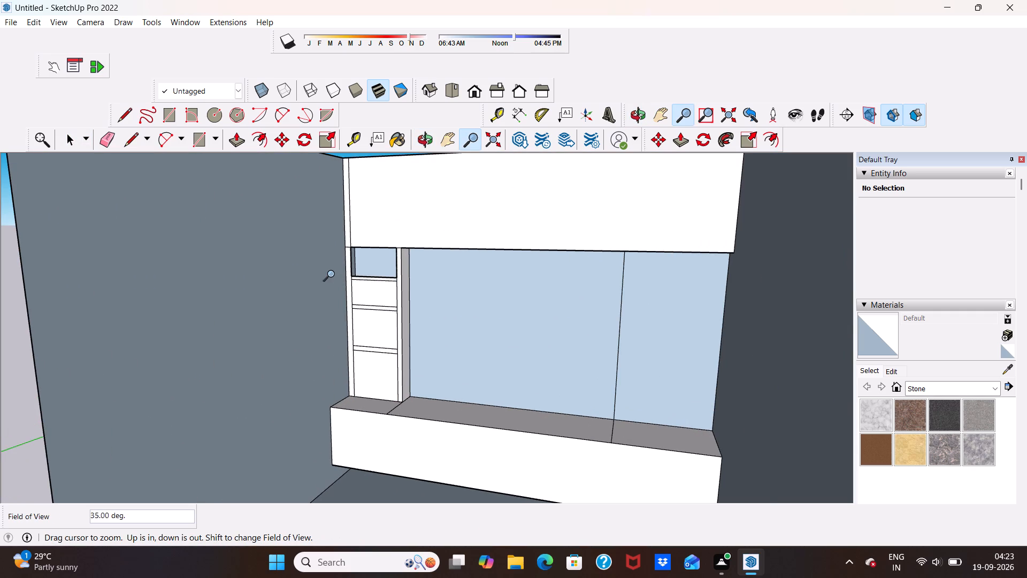
pyautogui.hotkey('ctrl', 'z')
pyautogui.hotkey('ctrl', 'z')
pyautogui.hotkey('ctrl', 'z')
pyautogui.press('z')
pyautogui.press('z')
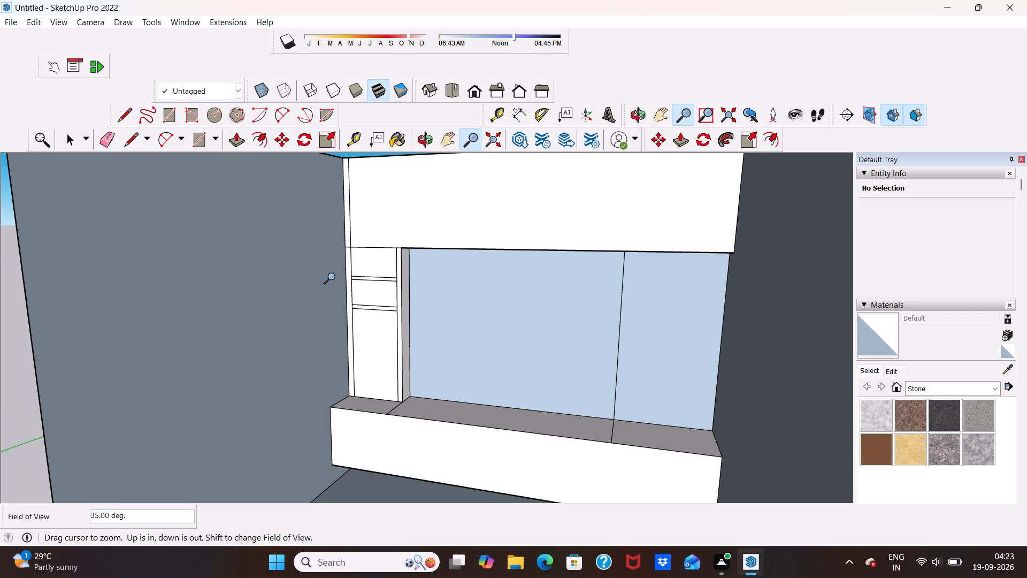
pyautogui.hotkey('ctrl', 'z')
pyautogui.hotkey('ctrl', 'z')
pyautogui.press('z')
pyautogui.hotkey('ctrl', 'z')
pyautogui.hotkey('ctrl', 'z')
pyautogui.hotkey('ctrl', 'z')
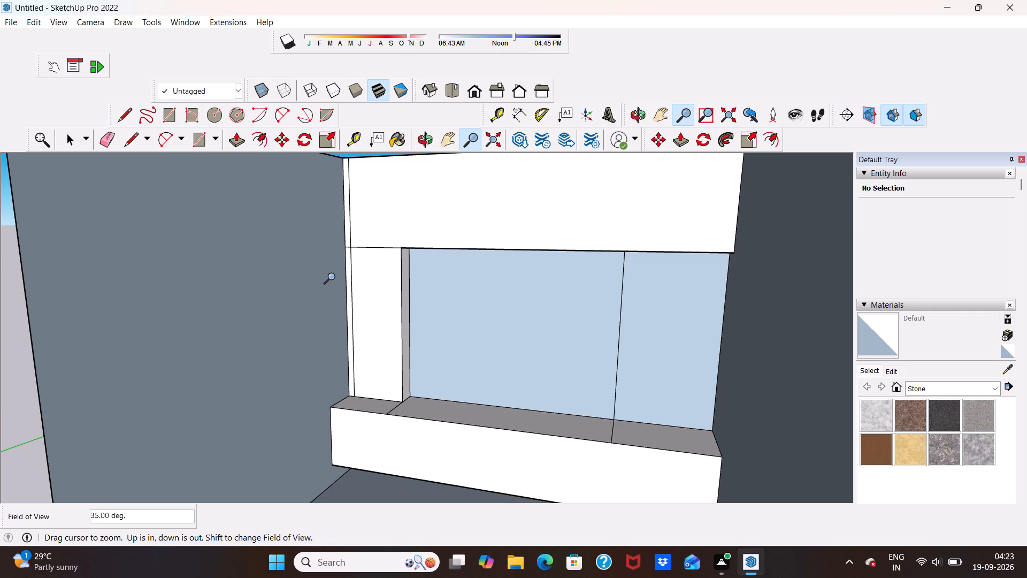
# Undo the remaining vertical line and the extrusions of the lower band and left panel, back to the flat wall divisions.
pyautogui.hotkey('ctrl', 'z')
pyautogui.hotkey('ctrl', 'z')
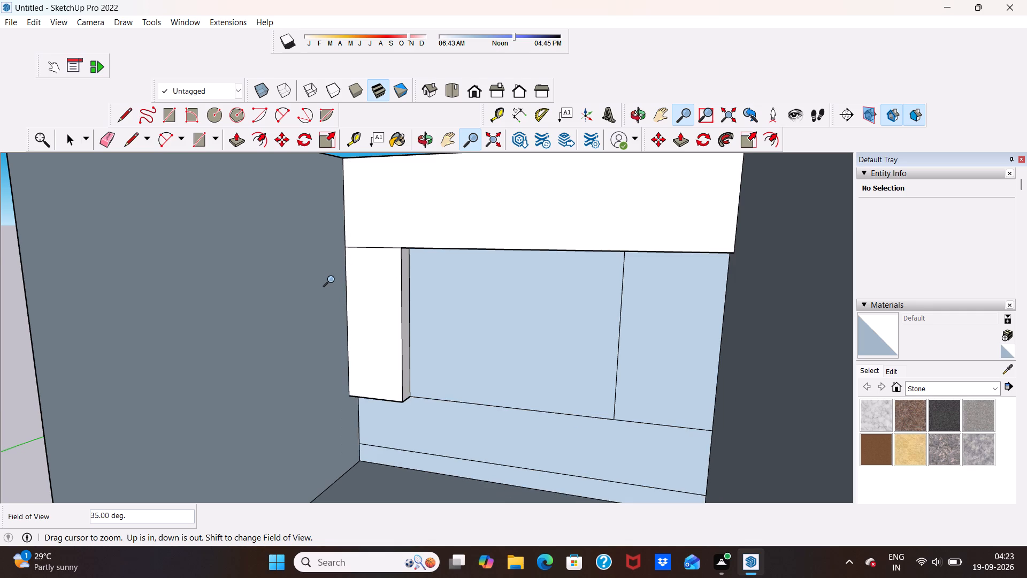
pyautogui.hotkey('ctrl', 'z')
pyautogui.hotkey('ctrl', 'z')
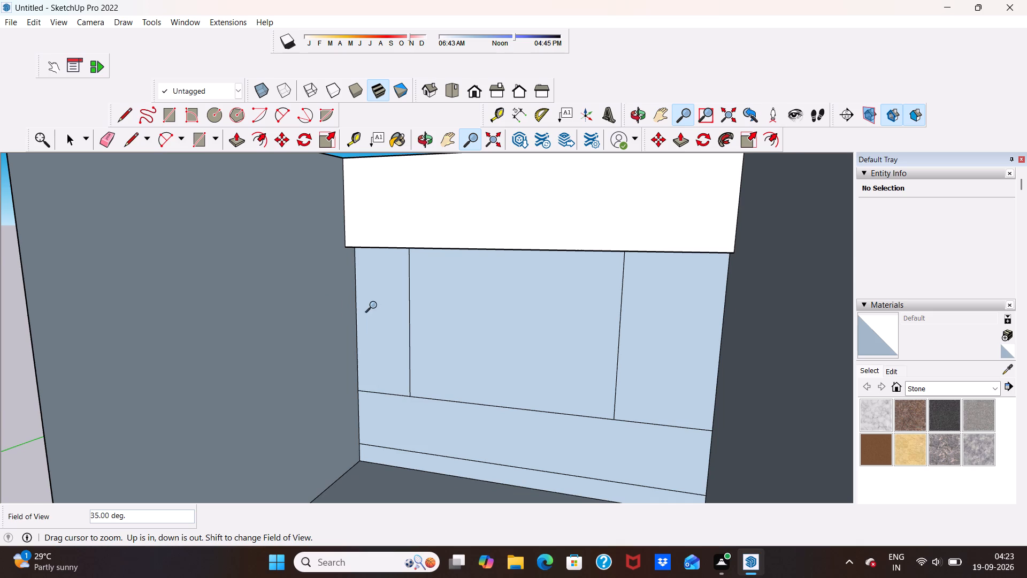
# In front view, draw a 3' horizontal line across the upper part of the flat left wall panel.
pyautogui.scroll(1, 377, 297)
pyautogui.scroll(-4, 384, 274)
pyautogui.moveTo(388, 292); pyautogui.dragTo(418, 309, button='middle')
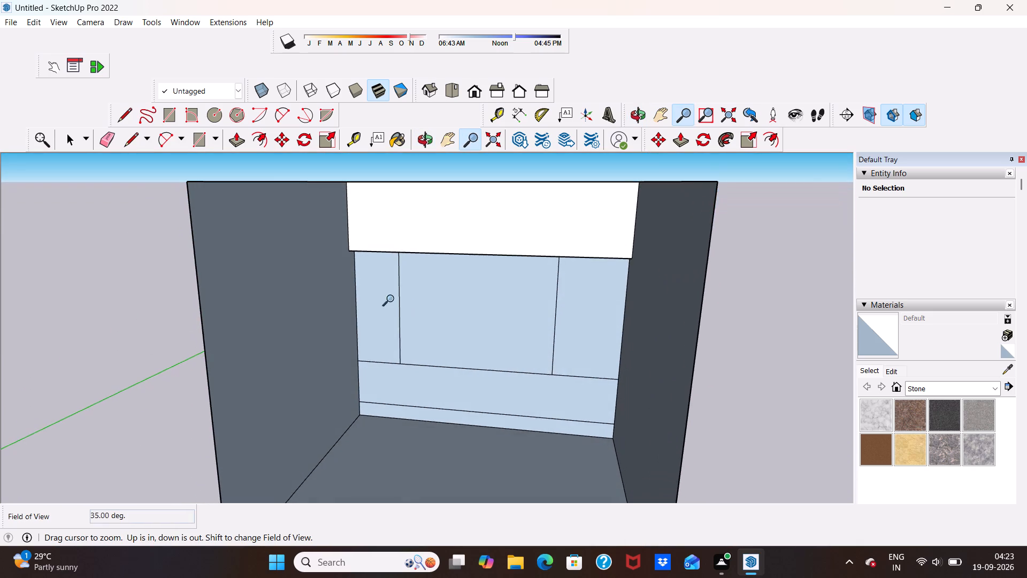
pyautogui.scroll(5, 387, 297)
pyautogui.scroll(-3, 381, 292)
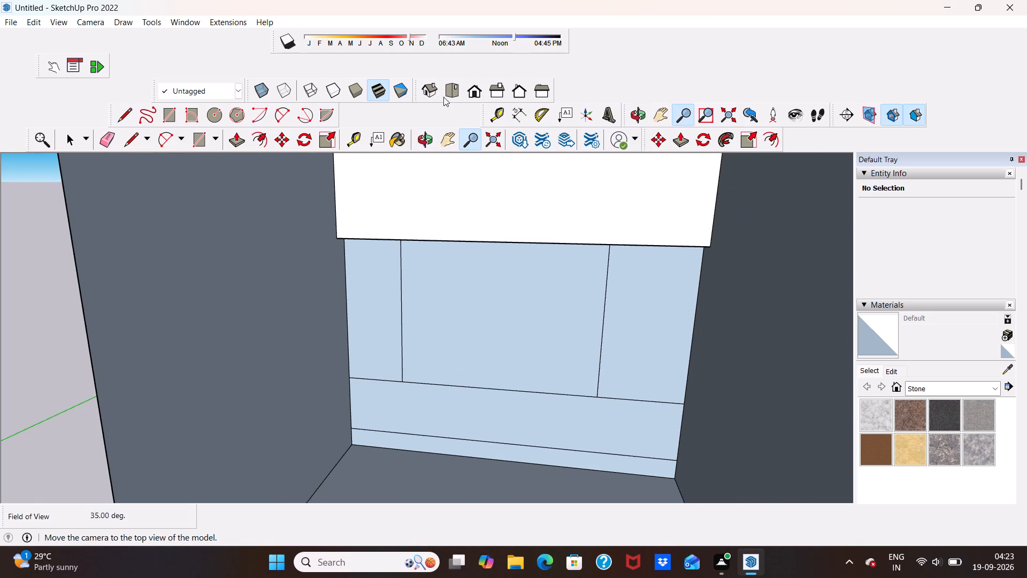
pyautogui.click(471, 96)
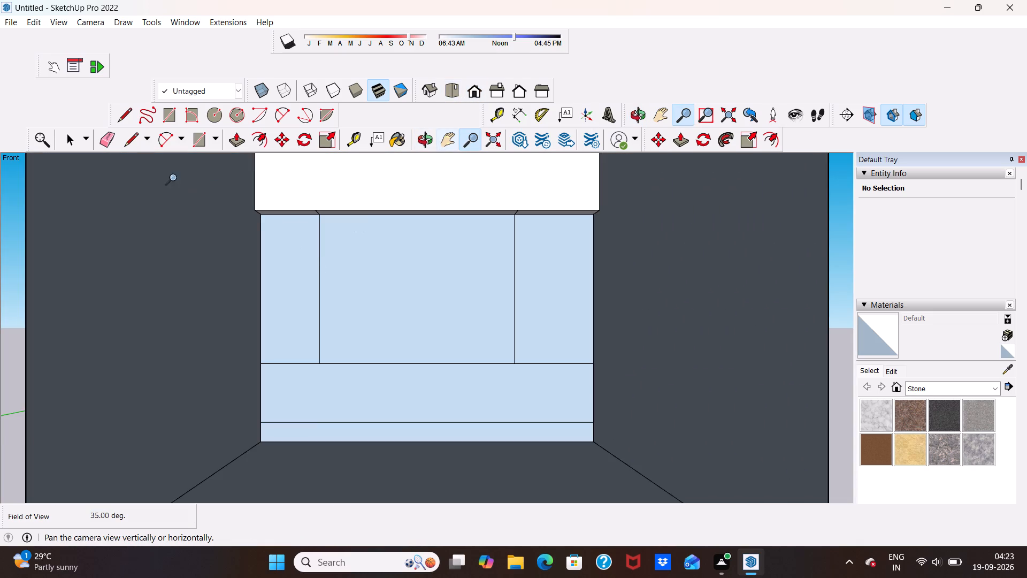
pyautogui.click(124, 139)
pyautogui.scroll(5, 279, 232)
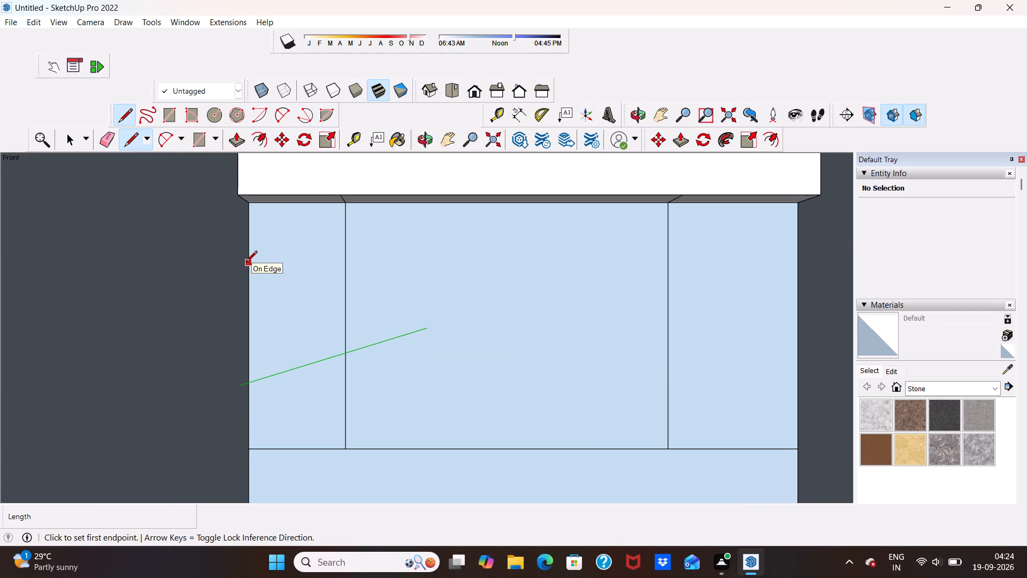
pyautogui.click(246, 257)
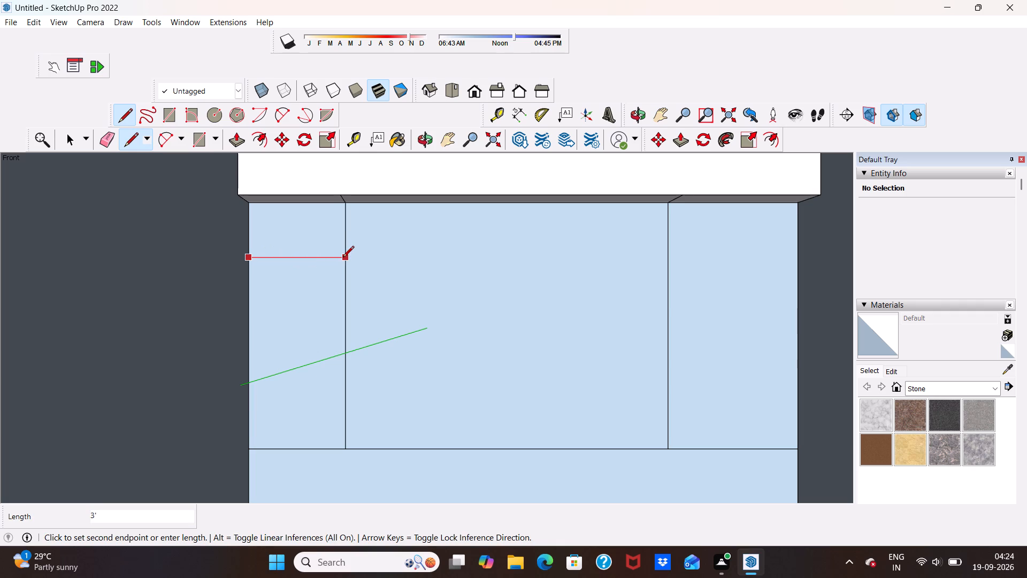
pyautogui.click(343, 258)
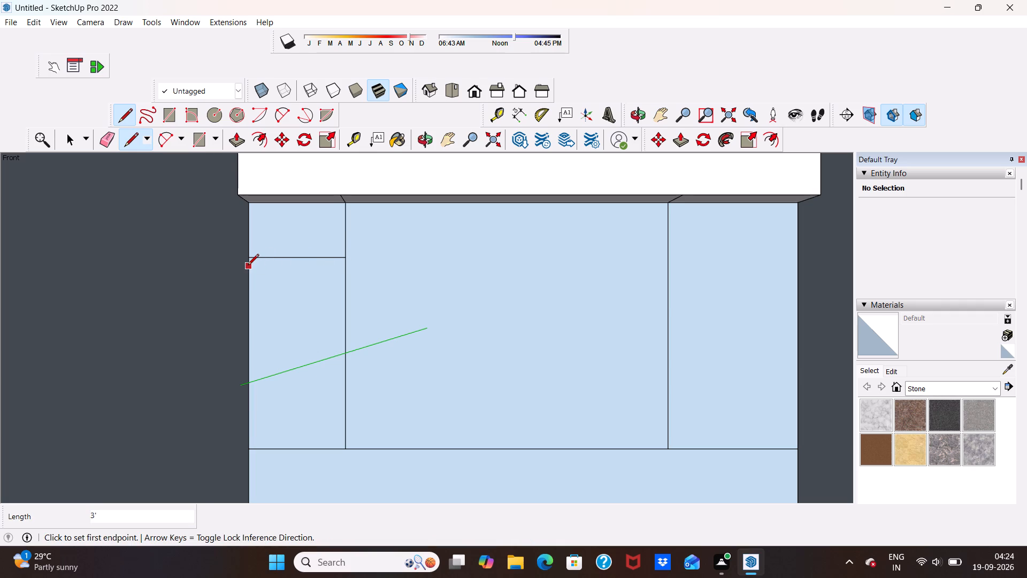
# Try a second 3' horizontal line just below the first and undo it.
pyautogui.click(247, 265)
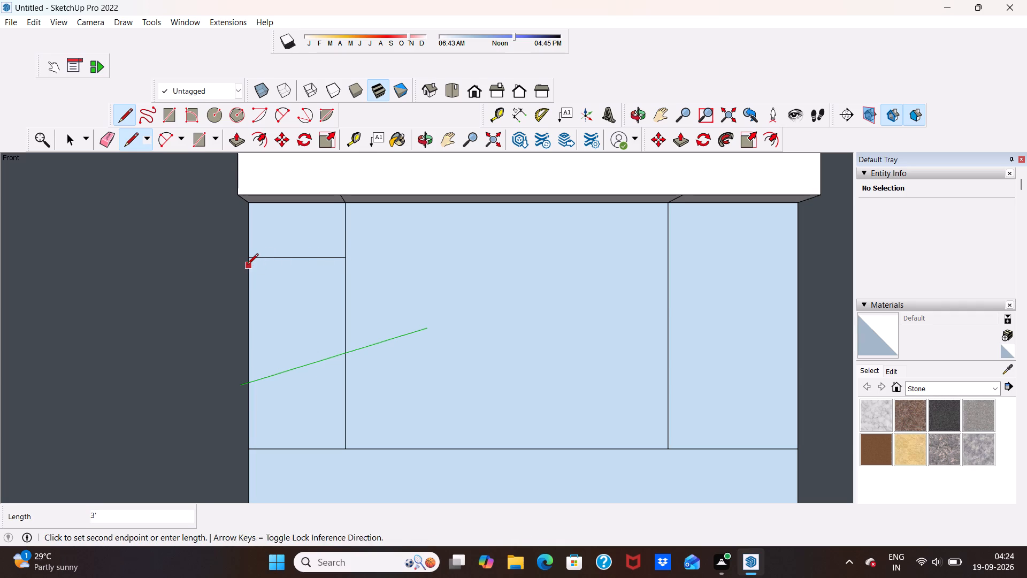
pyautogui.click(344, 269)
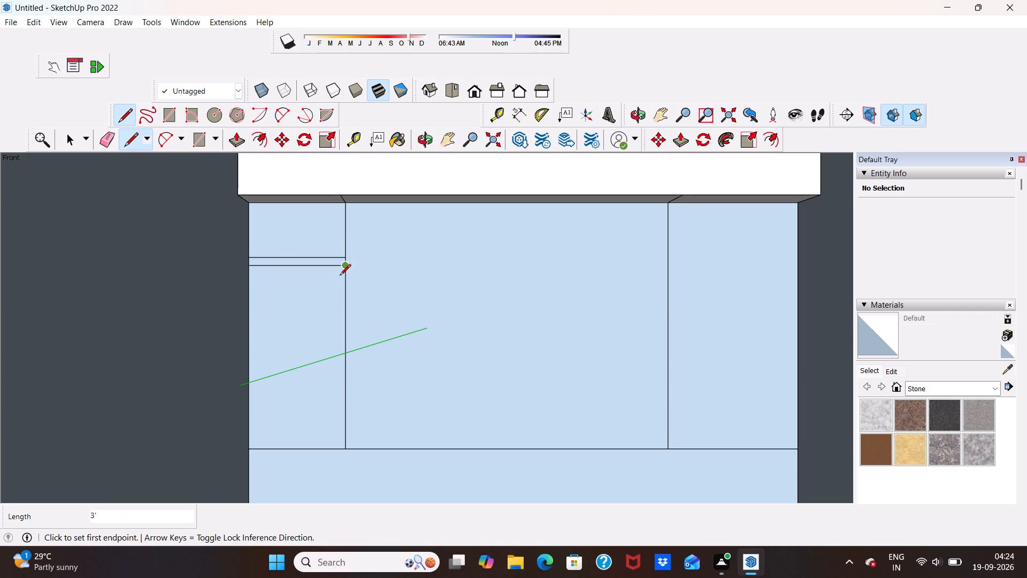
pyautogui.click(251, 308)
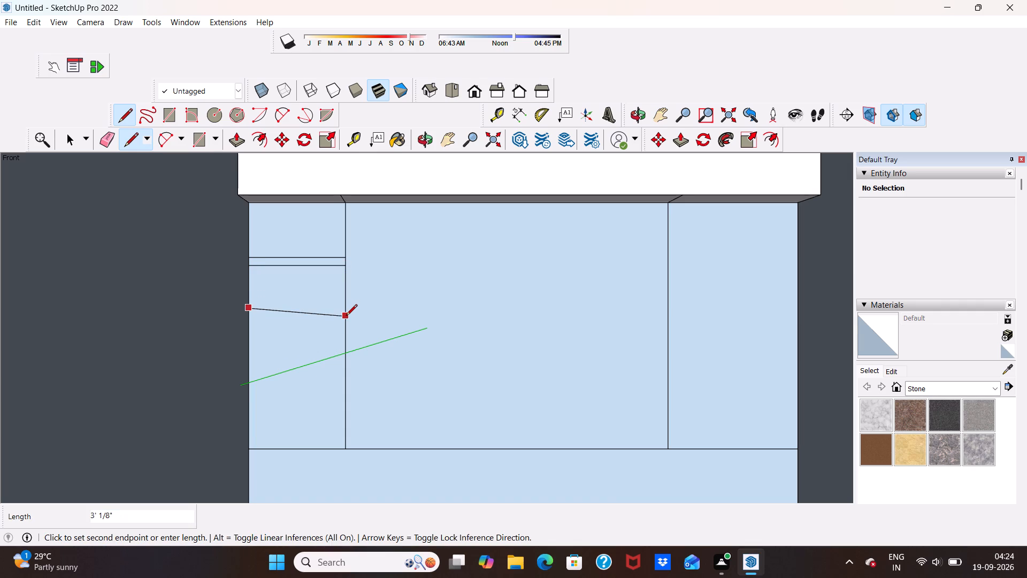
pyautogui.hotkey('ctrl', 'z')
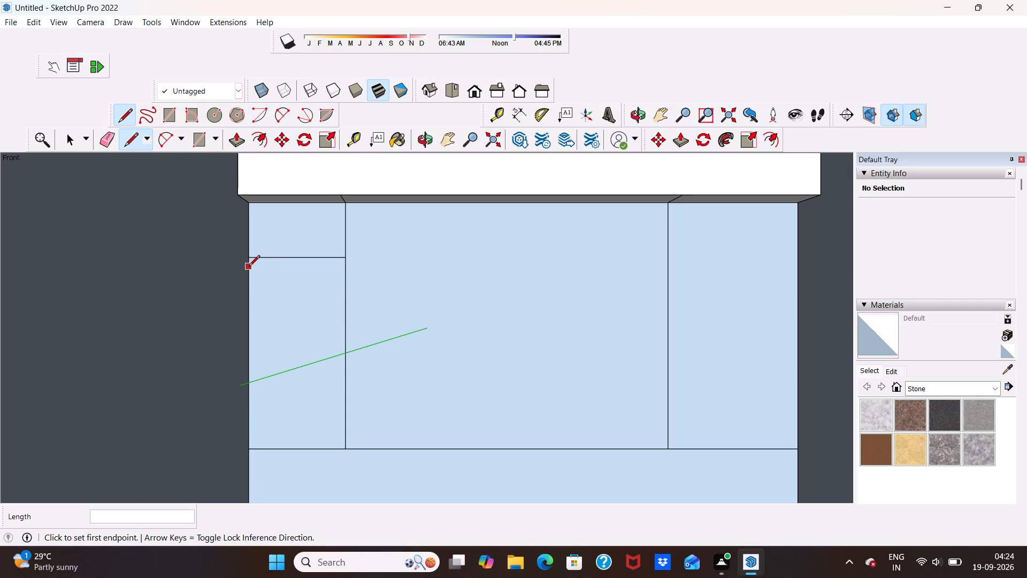
# Draw a 3' horizontal line closely below the first one to form the top shelf strip.
pyautogui.scroll(5, 247, 265)
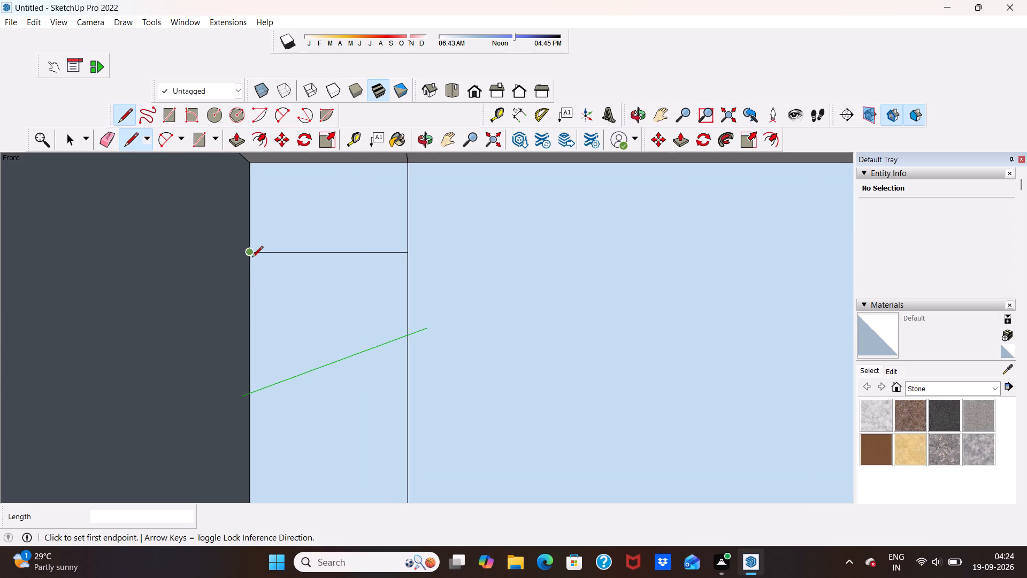
pyautogui.click(249, 261)
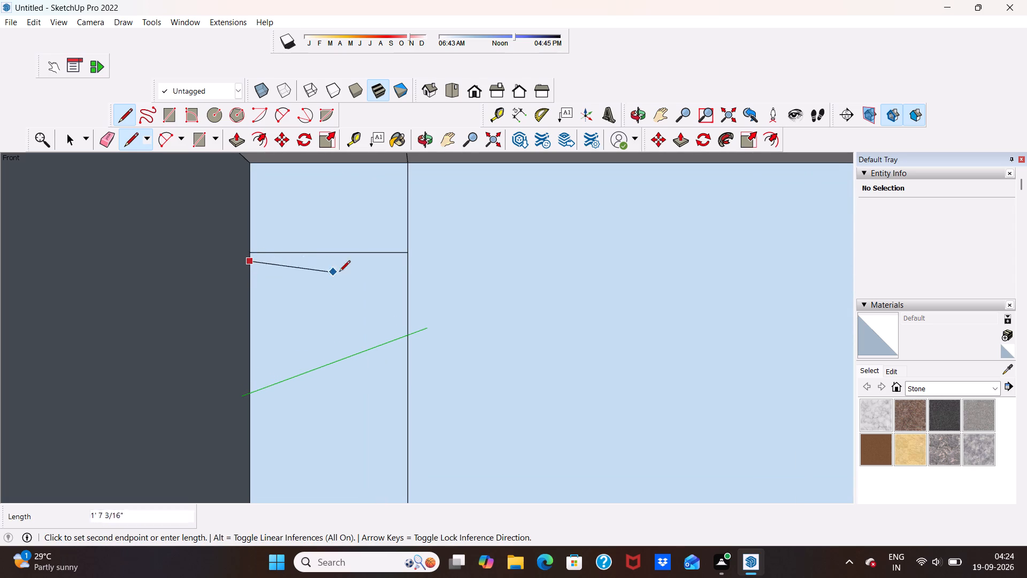
pyautogui.click(408, 261)
# Draw a second pair of closely spaced 3' horizontal lines across the left panel, below the top shelf strip.
pyautogui.scroll(-4, 307, 277)
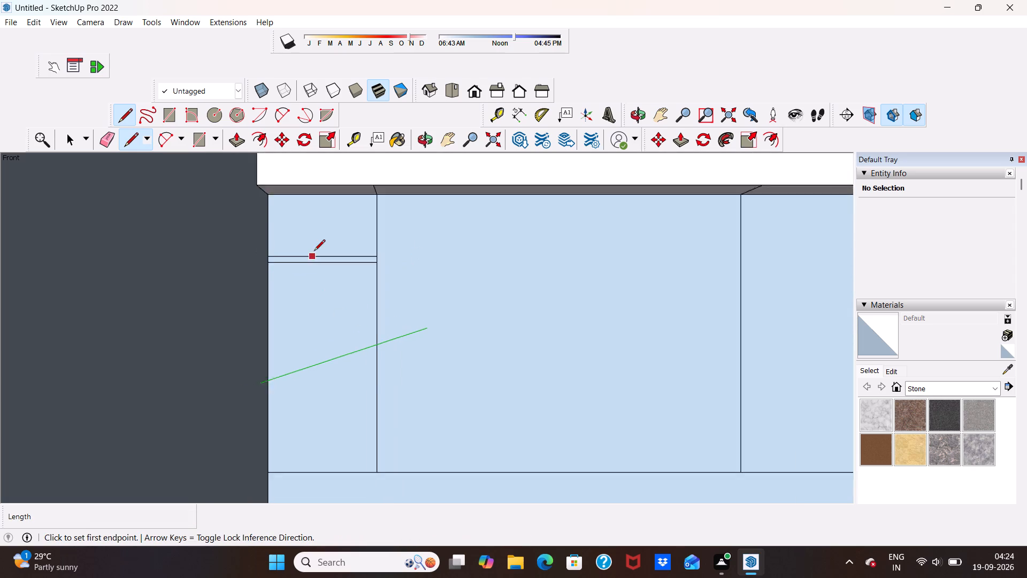
pyautogui.scroll(-2, 314, 252)
pyautogui.scroll(3, 294, 322)
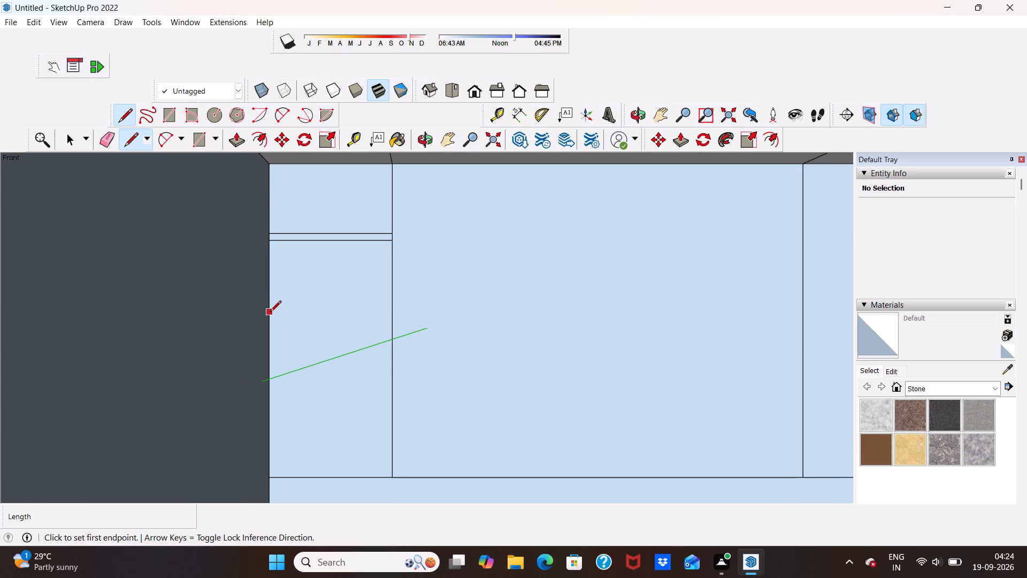
pyautogui.click(270, 314)
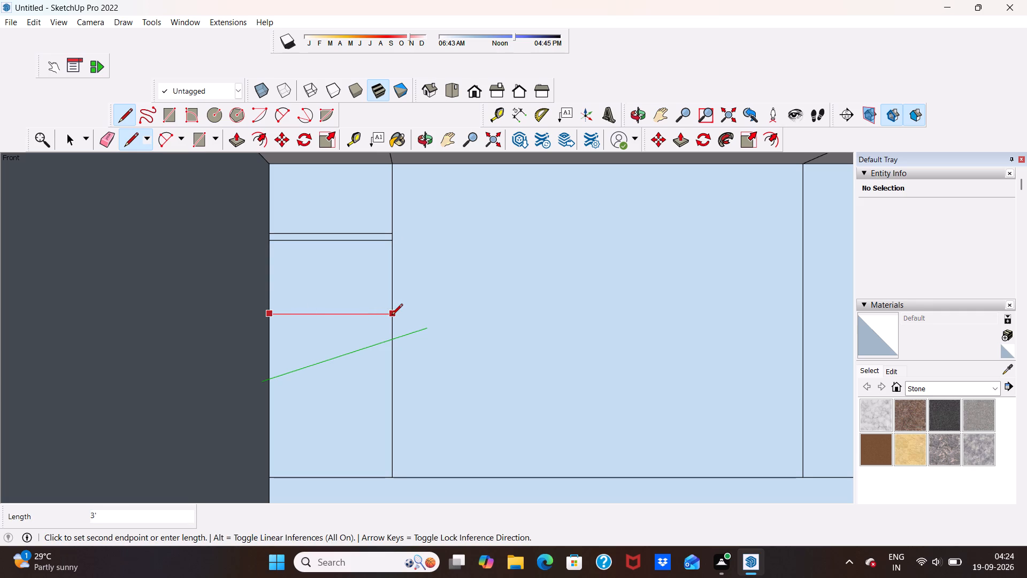
pyautogui.click(392, 316)
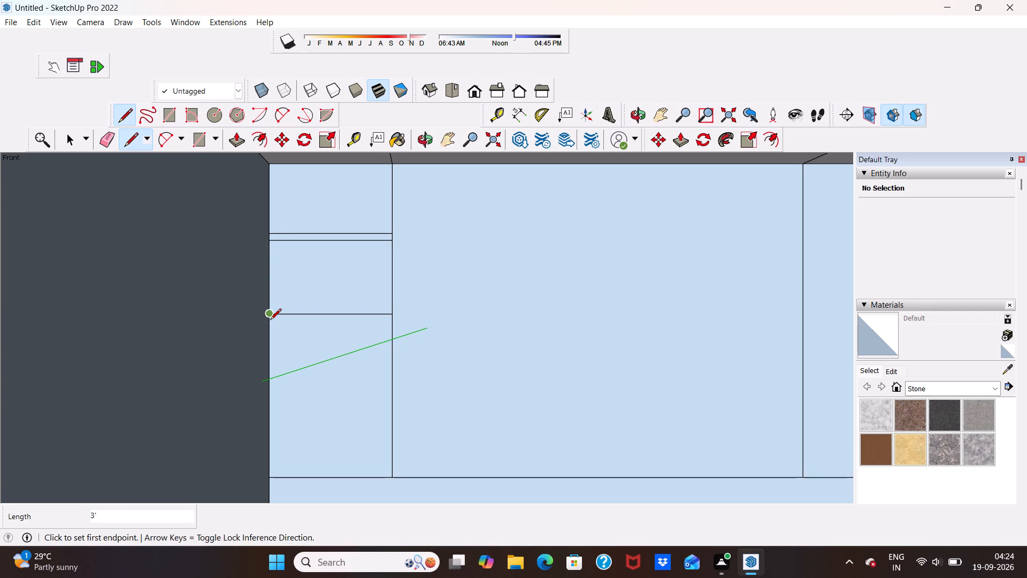
pyautogui.scroll(5, 266, 321)
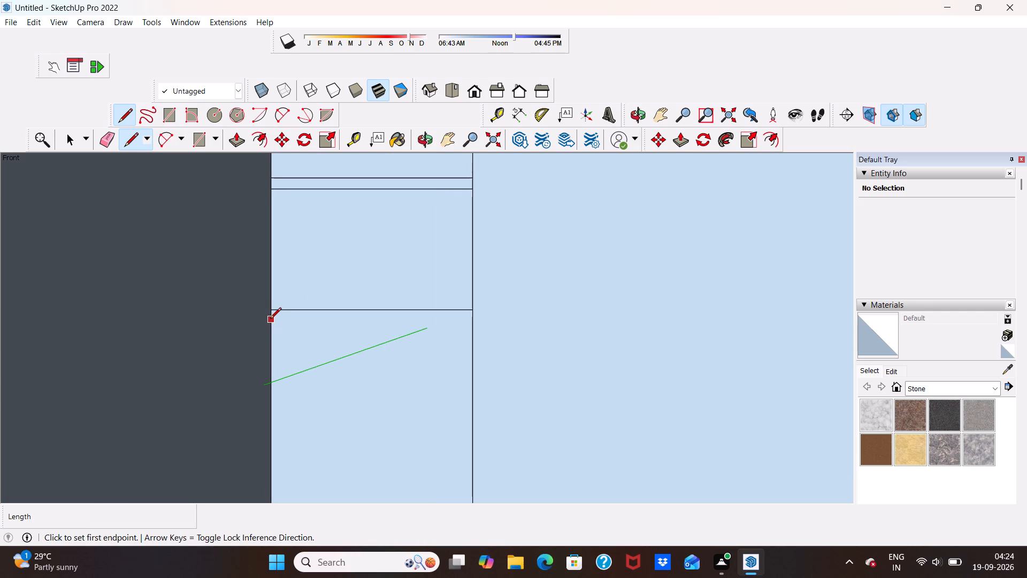
pyautogui.click(270, 320)
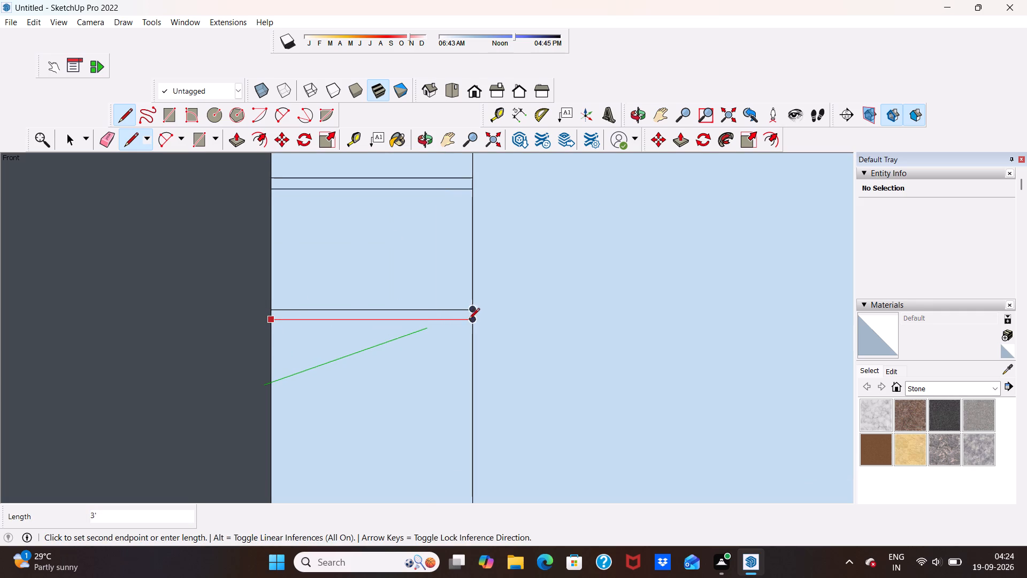
pyautogui.click(469, 320)
# Draw a third pair of closely spaced 3' horizontal lines across the left panel, between the second strip and the panel's bottom edge.
pyautogui.scroll(-8, 375, 269)
pyautogui.scroll(5, 340, 371)
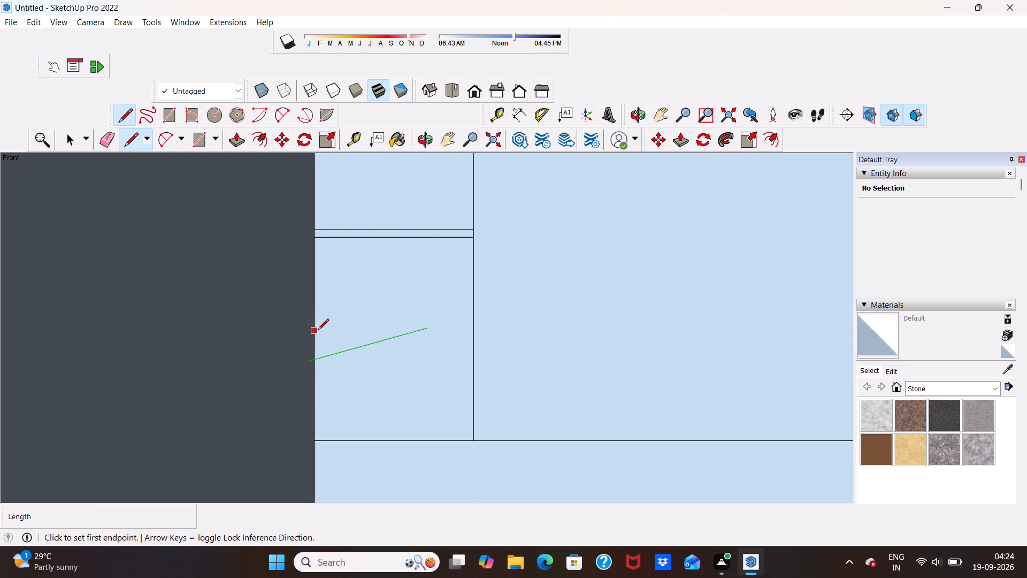
pyautogui.click(318, 331)
pyautogui.click(470, 330)
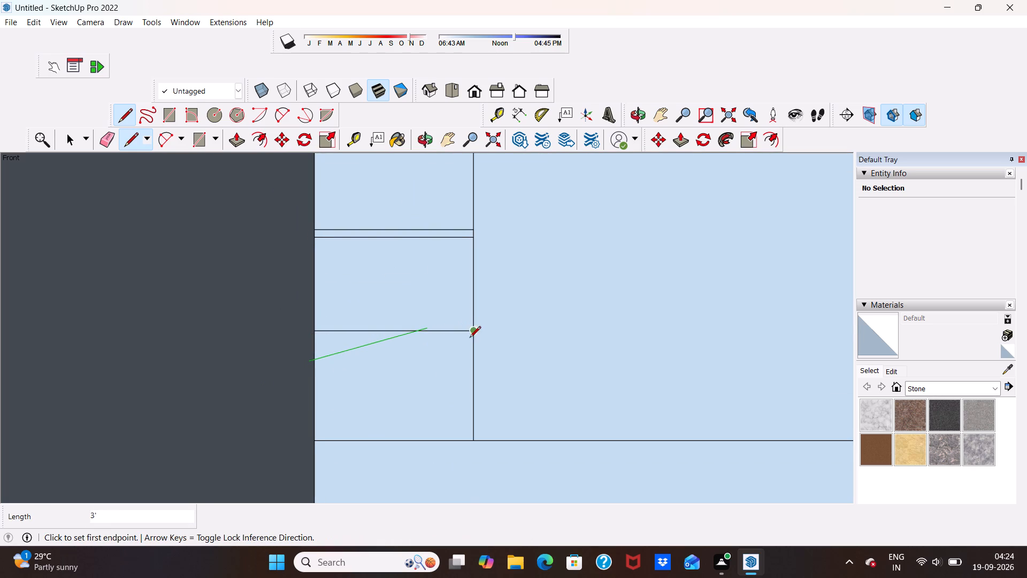
pyautogui.scroll(4, 314, 343)
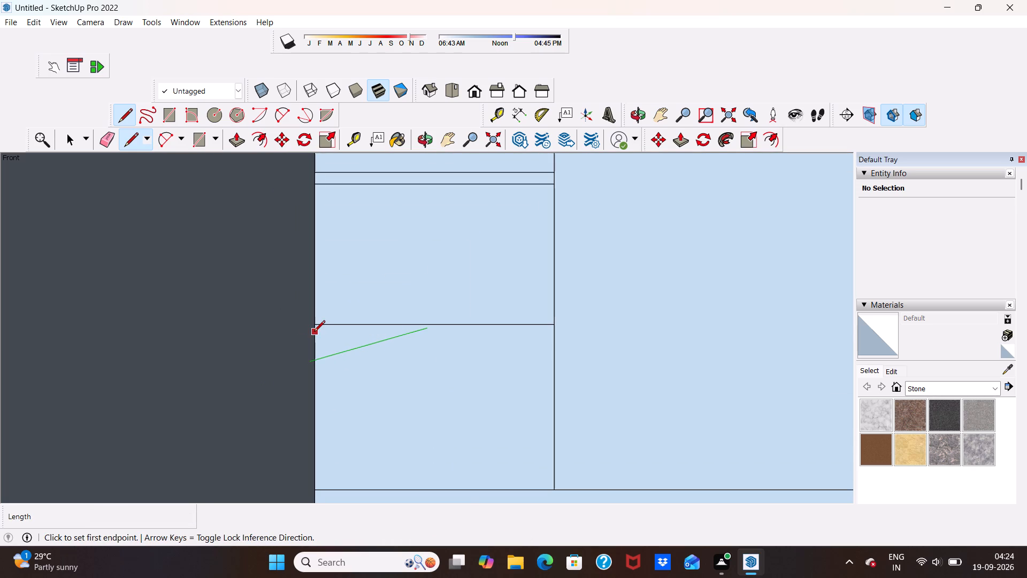
pyautogui.click(314, 332)
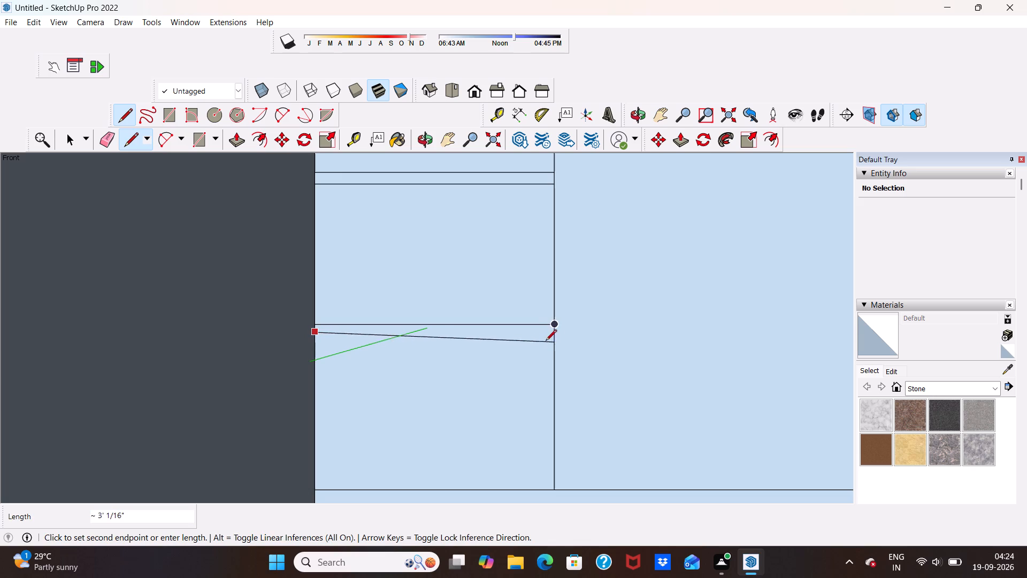
pyautogui.click(553, 337)
pyautogui.press('space')
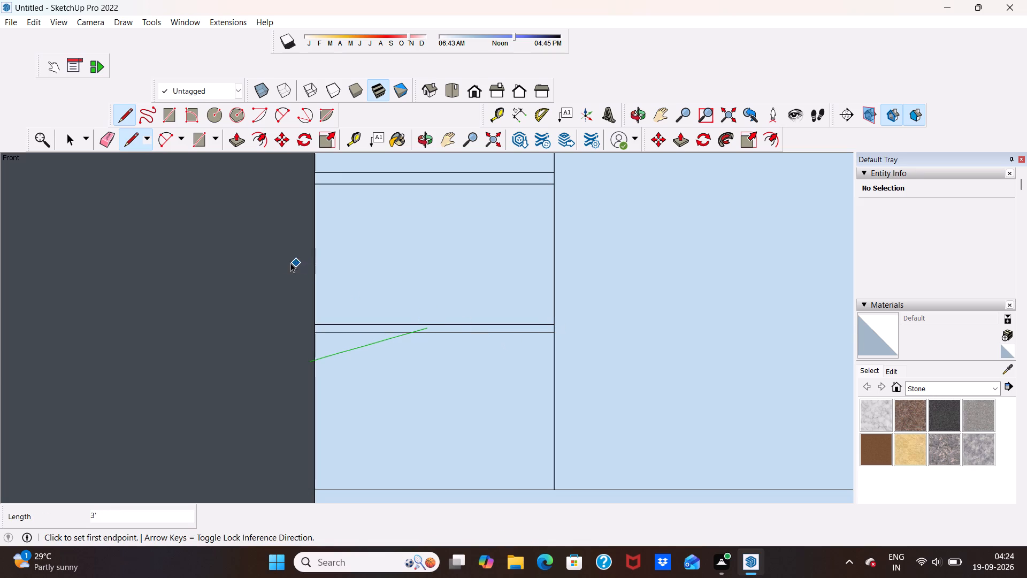
# Examine the left panel's shelf-strip divisions within the whole room from several angles.
pyautogui.scroll(-12, 284, 264)
pyautogui.scroll(-11, 339, 247)
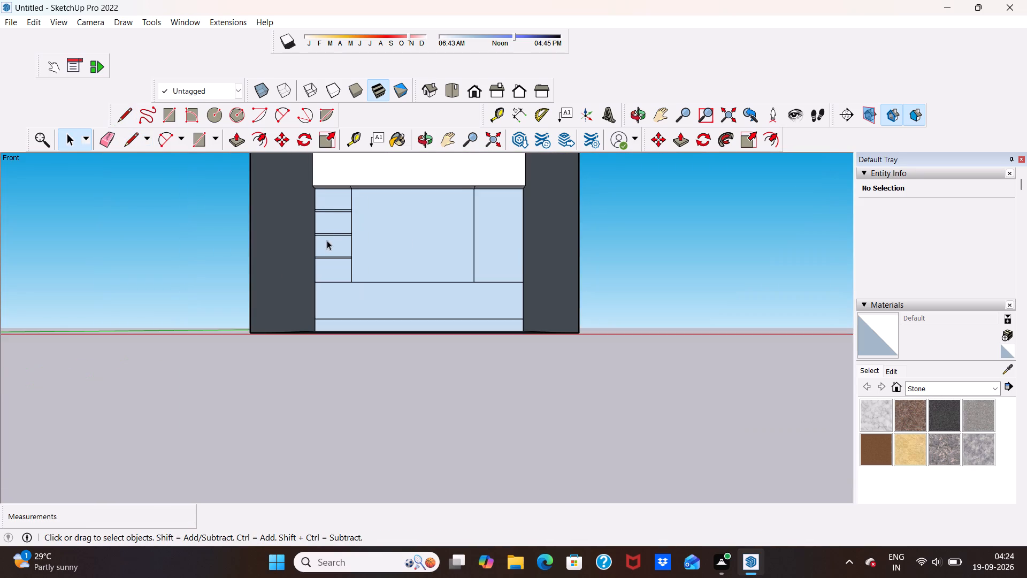
pyautogui.moveTo(329, 242); pyautogui.dragTo(313, 280, button='middle')
pyautogui.scroll(5, 352, 207)
pyautogui.scroll(-5, 324, 223)
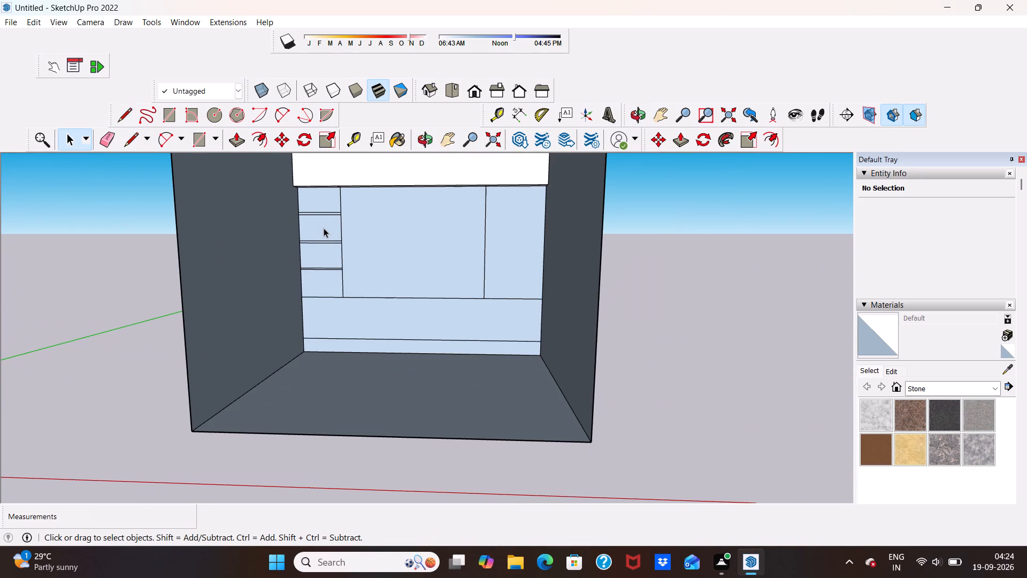
pyautogui.moveTo(341, 236); pyautogui.dragTo(372, 236, button='middle')
pyautogui.scroll(3, 301, 218)
pyautogui.scroll(-2, 300, 207)
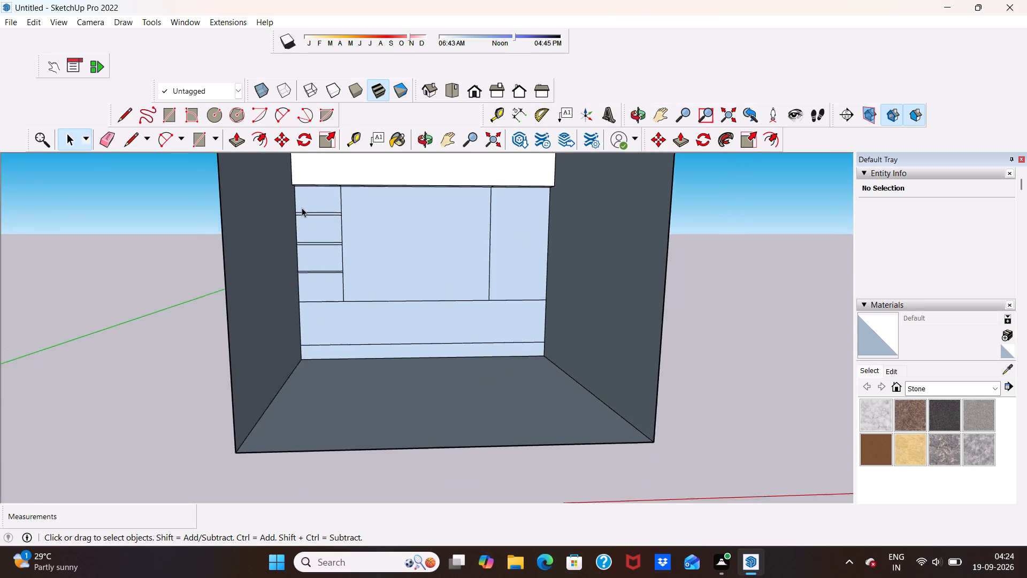
pyautogui.scroll(-7, 302, 208)
pyautogui.scroll(5, 313, 185)
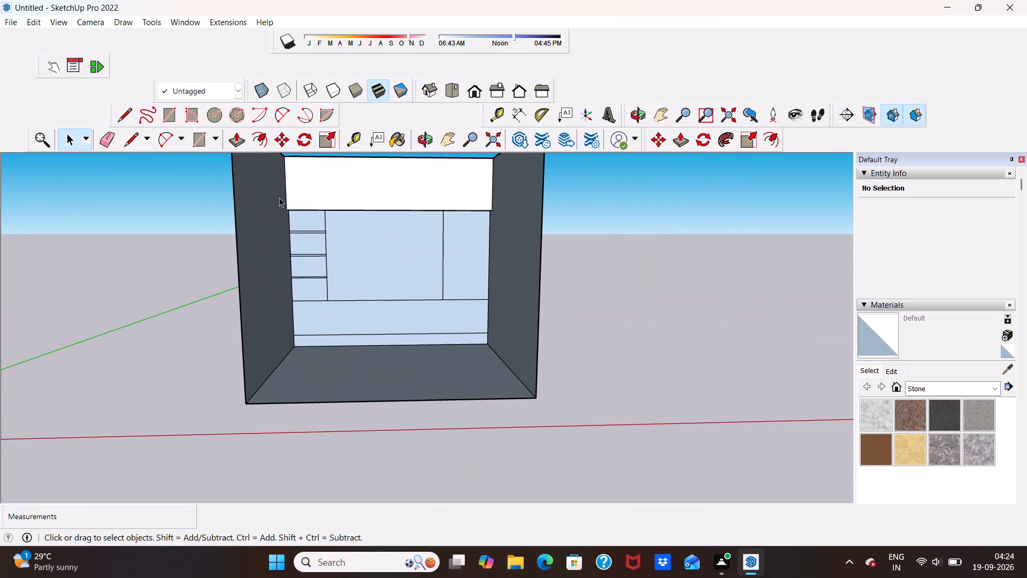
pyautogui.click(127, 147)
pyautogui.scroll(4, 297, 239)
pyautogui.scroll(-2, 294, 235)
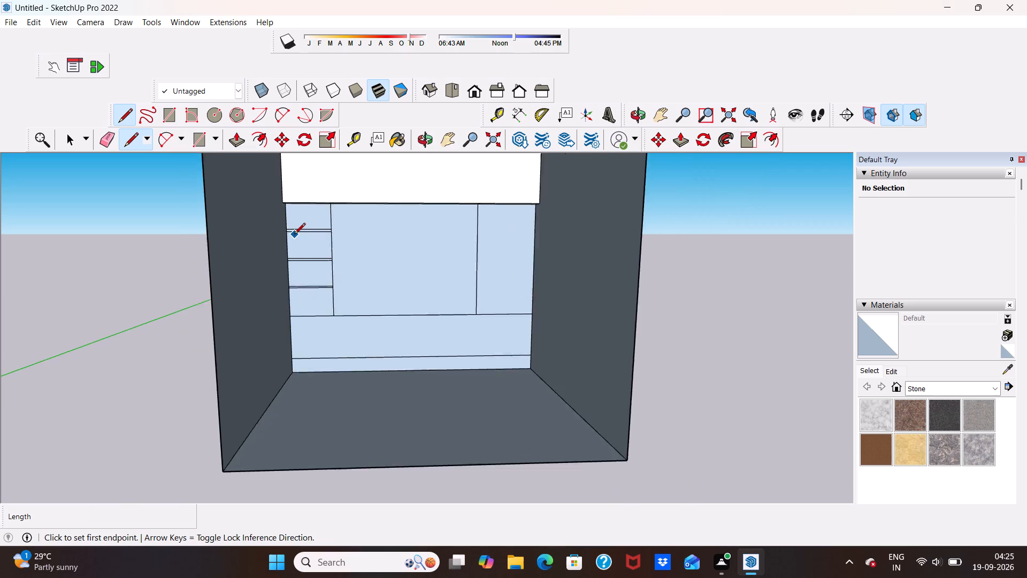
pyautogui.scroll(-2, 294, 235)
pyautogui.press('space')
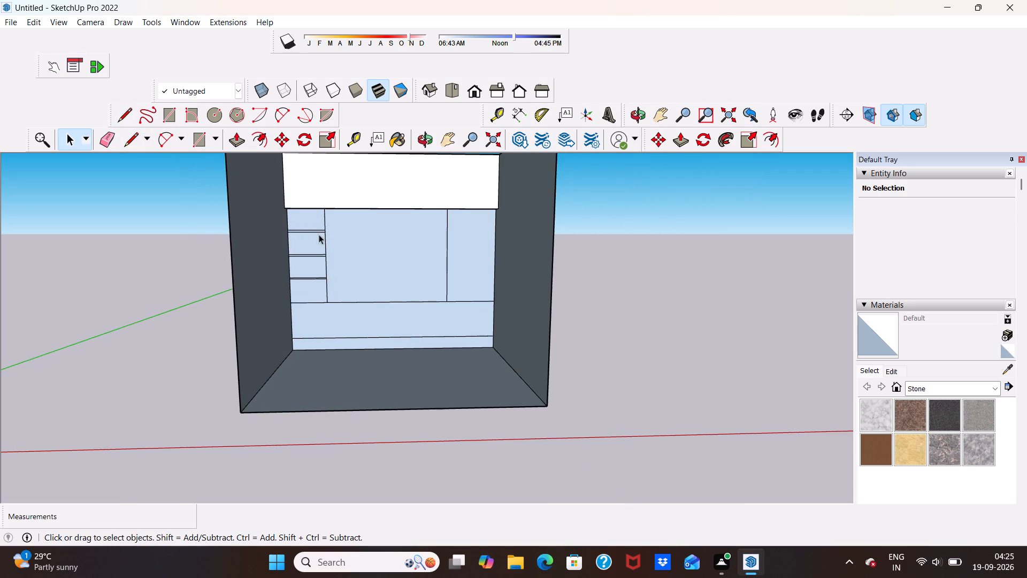
# Push/Pull the top compartment of the left panel out 1', flush with the upper wall band.
pyautogui.click(234, 136)
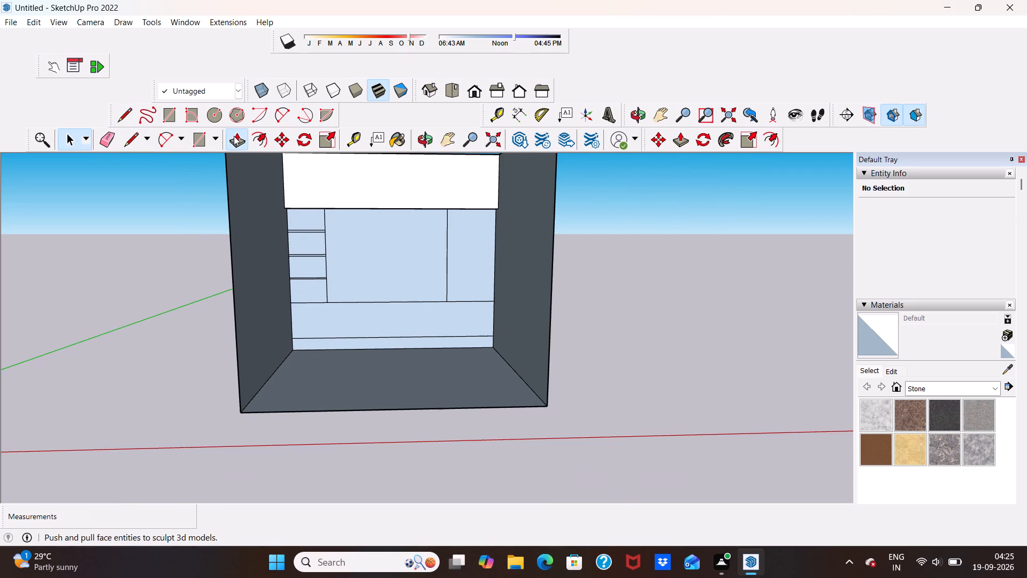
pyautogui.moveTo(343, 233); pyautogui.dragTo(278, 280, button='middle')
pyautogui.scroll(1, 343, 233)
pyautogui.scroll(3, 324, 191)
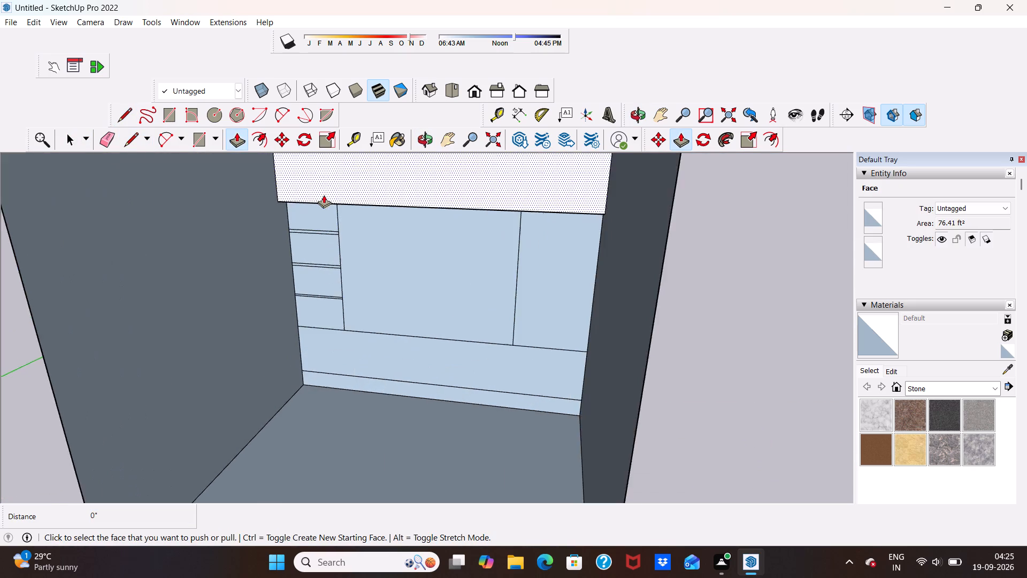
pyautogui.scroll(6, 336, 210)
pyautogui.click(327, 219)
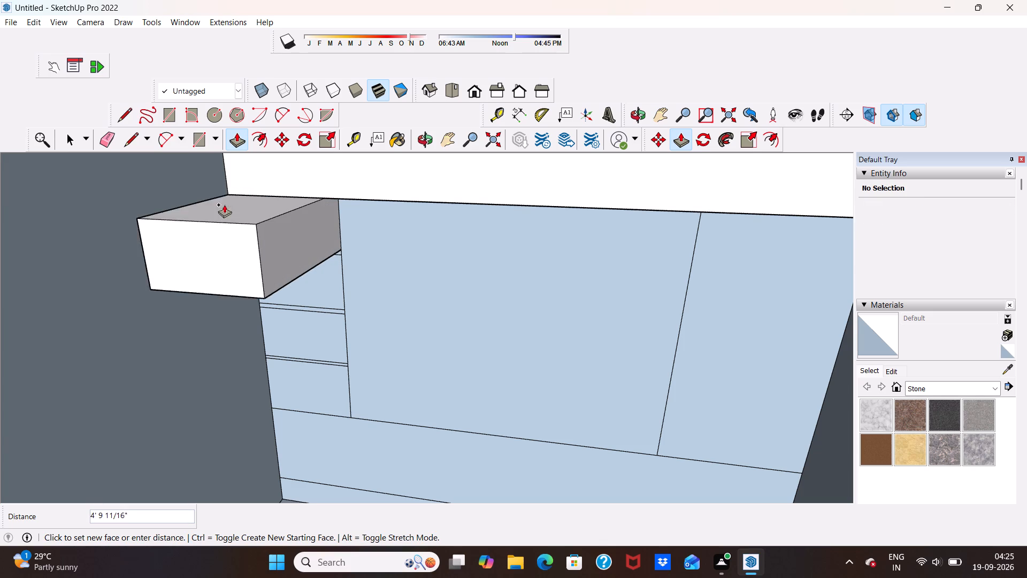
pyautogui.click(234, 199)
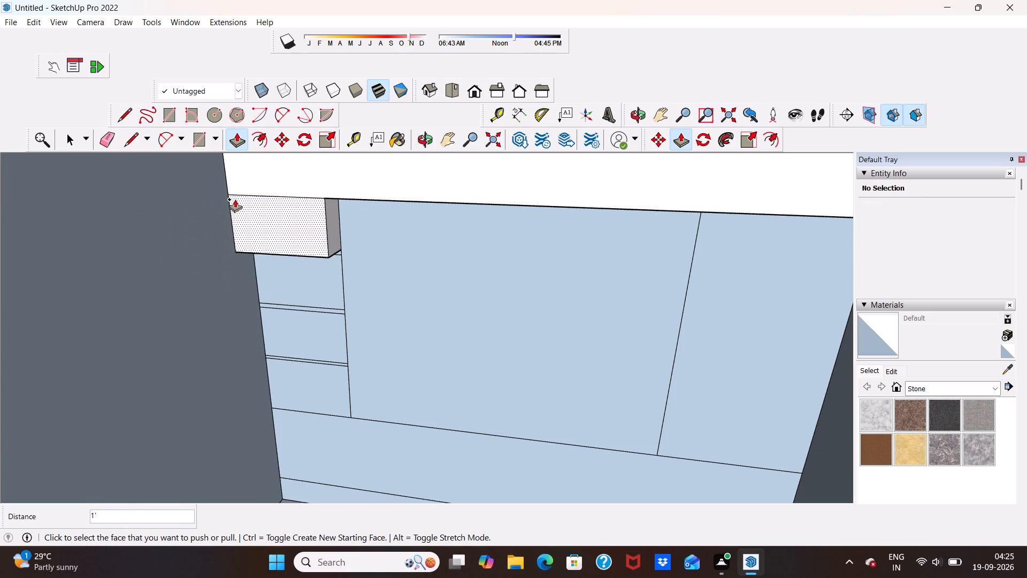
# Push/Pull the top shelf strip out 1', flush with the compartment above it.
pyautogui.moveTo(305, 273); pyautogui.dragTo(321, 193, button='middle')
pyautogui.scroll(1, 305, 273)
pyautogui.scroll(8, 341, 247)
pyautogui.click(340, 252)
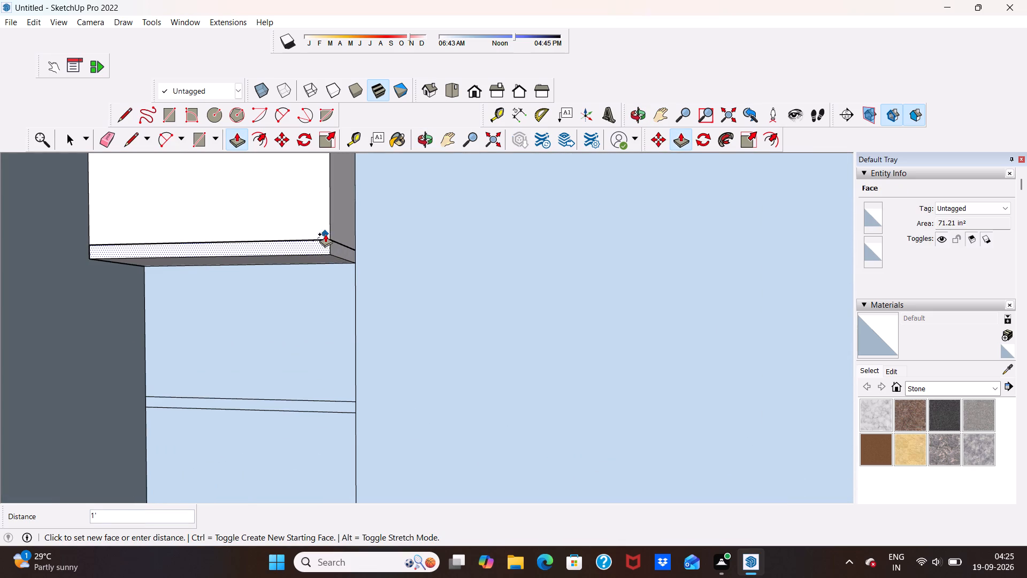
pyautogui.click(328, 239)
# Push/Pull the second compartment of the left panel out 1', flush with the top shelf strip.
pyautogui.scroll(-8, 333, 240)
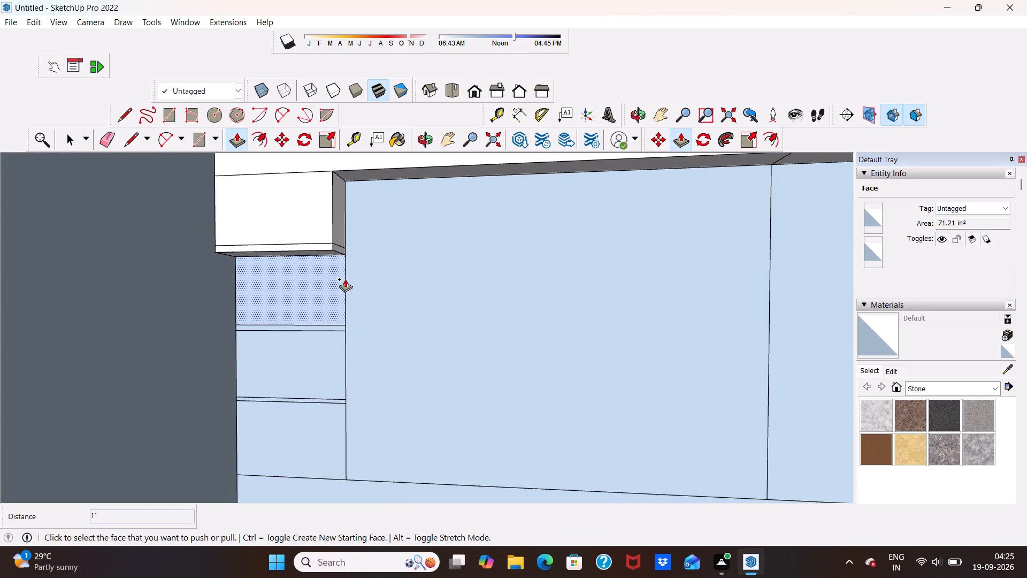
pyautogui.scroll(2, 325, 278)
pyautogui.click(327, 277)
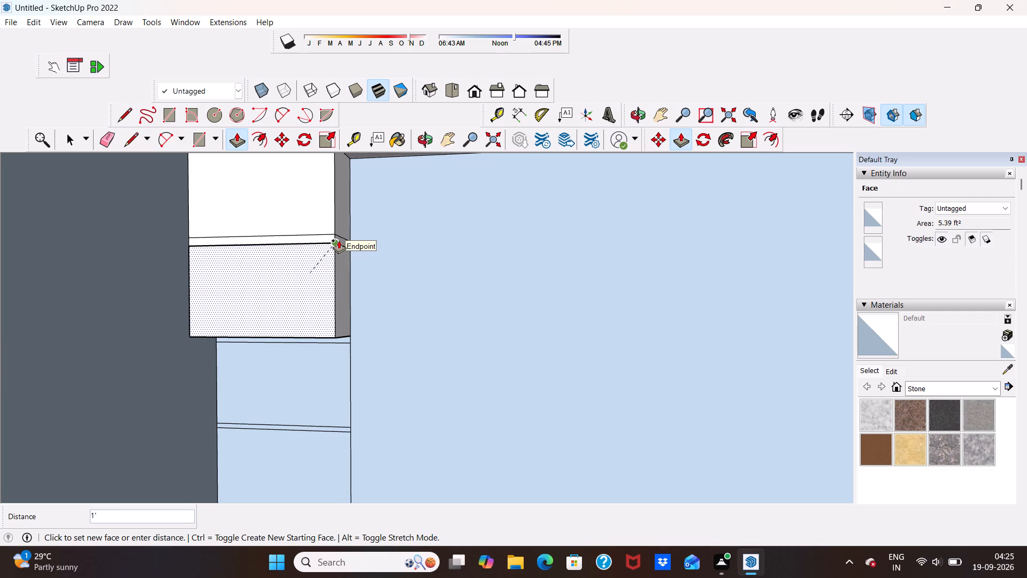
pyautogui.click(339, 240)
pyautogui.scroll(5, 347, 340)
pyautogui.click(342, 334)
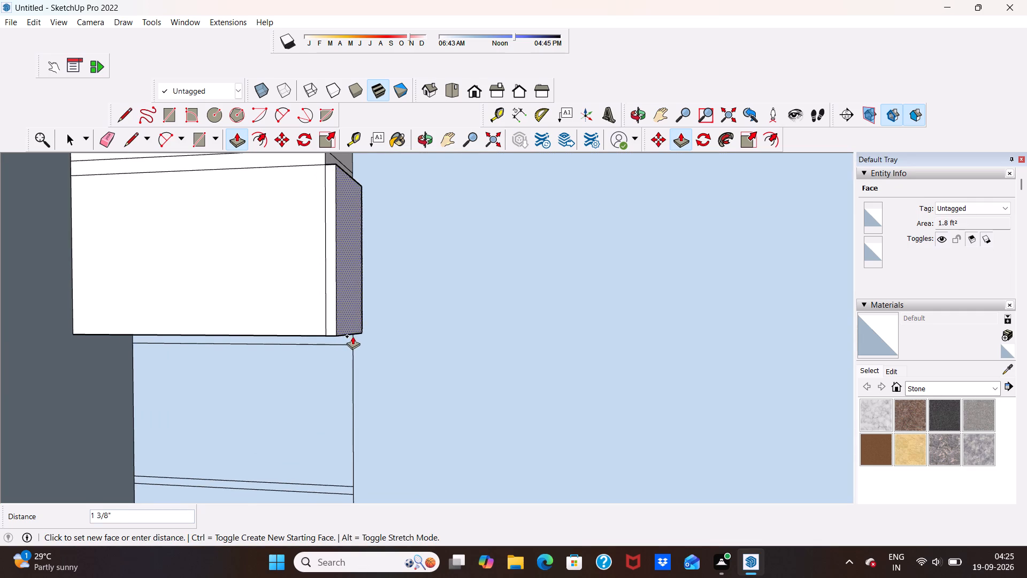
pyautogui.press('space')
# Push/Pull the second shelf strip out 1', flush with the second compartment.
pyautogui.scroll(4, 342, 336)
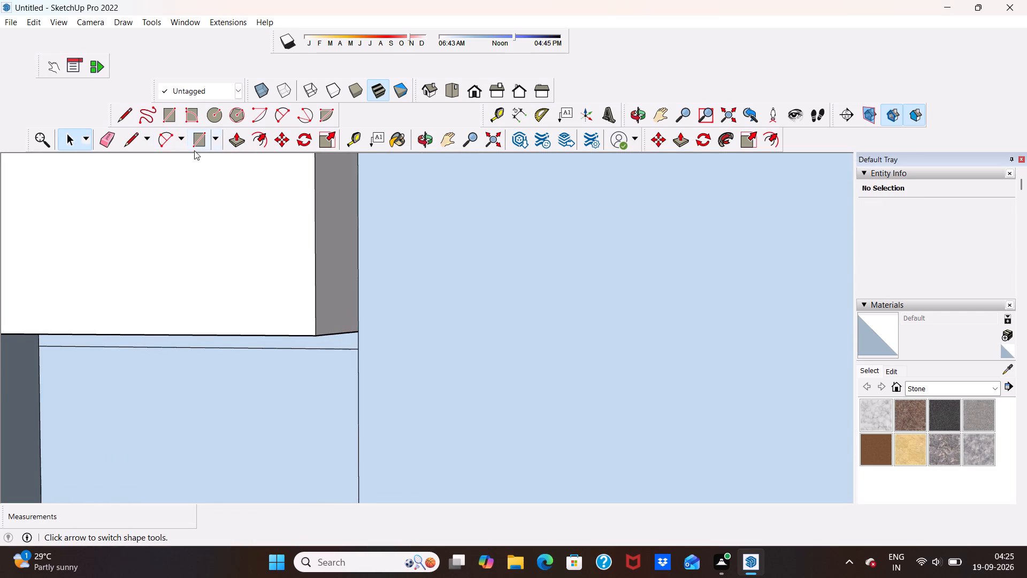
pyautogui.click(237, 143)
pyautogui.scroll(4, 340, 341)
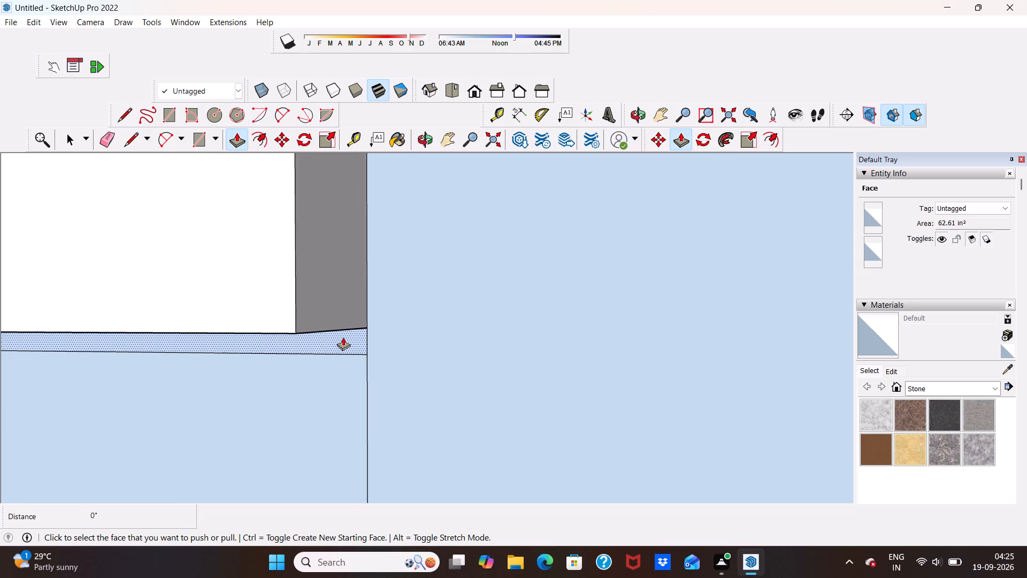
pyautogui.click(343, 337)
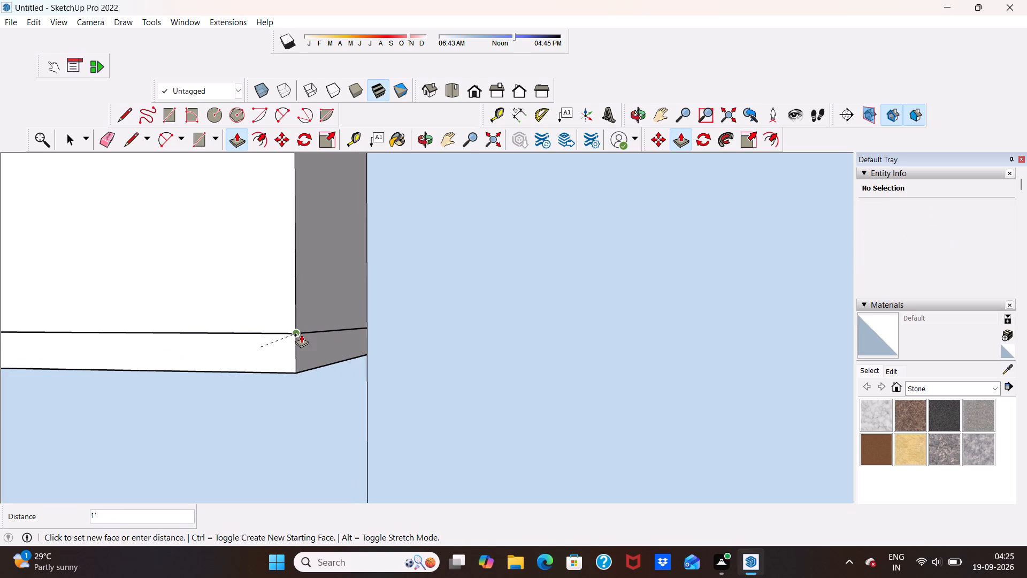
pyautogui.click(302, 336)
# Push/Pull the third compartment of the left panel out 1', flush with the second shelf strip.
pyautogui.scroll(-18, 344, 324)
pyautogui.scroll(4, 332, 336)
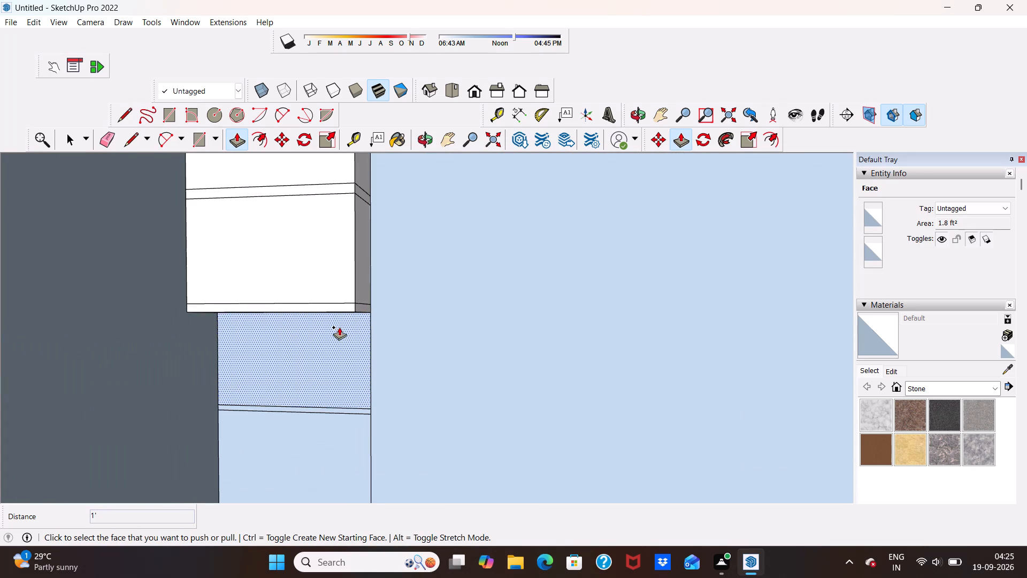
pyautogui.click(365, 339)
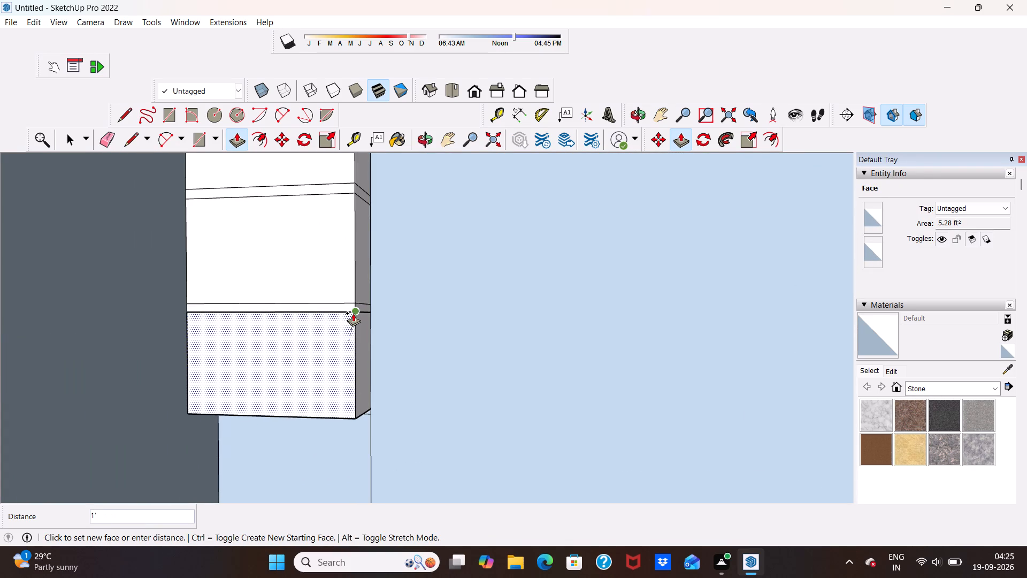
pyautogui.click(353, 313)
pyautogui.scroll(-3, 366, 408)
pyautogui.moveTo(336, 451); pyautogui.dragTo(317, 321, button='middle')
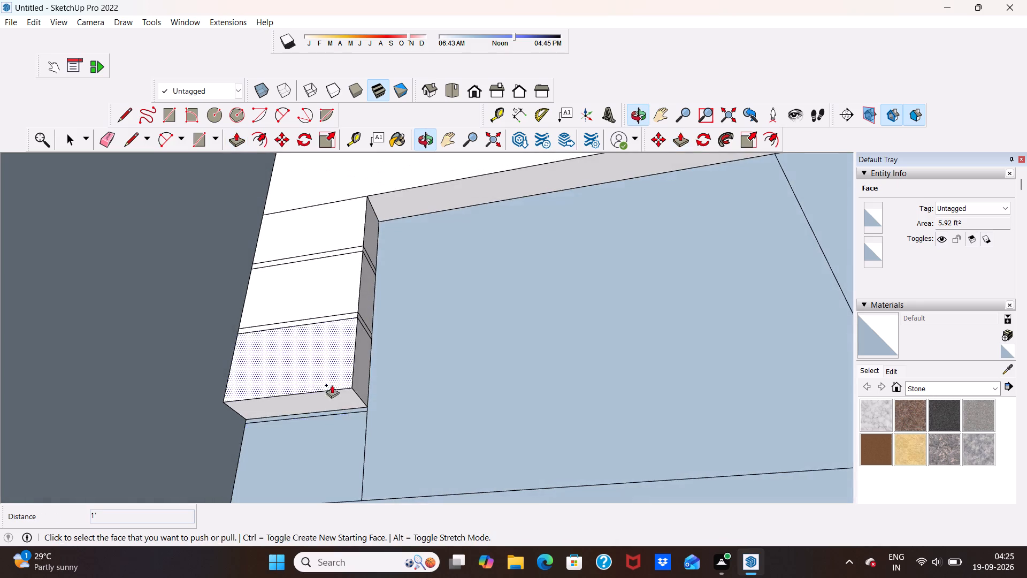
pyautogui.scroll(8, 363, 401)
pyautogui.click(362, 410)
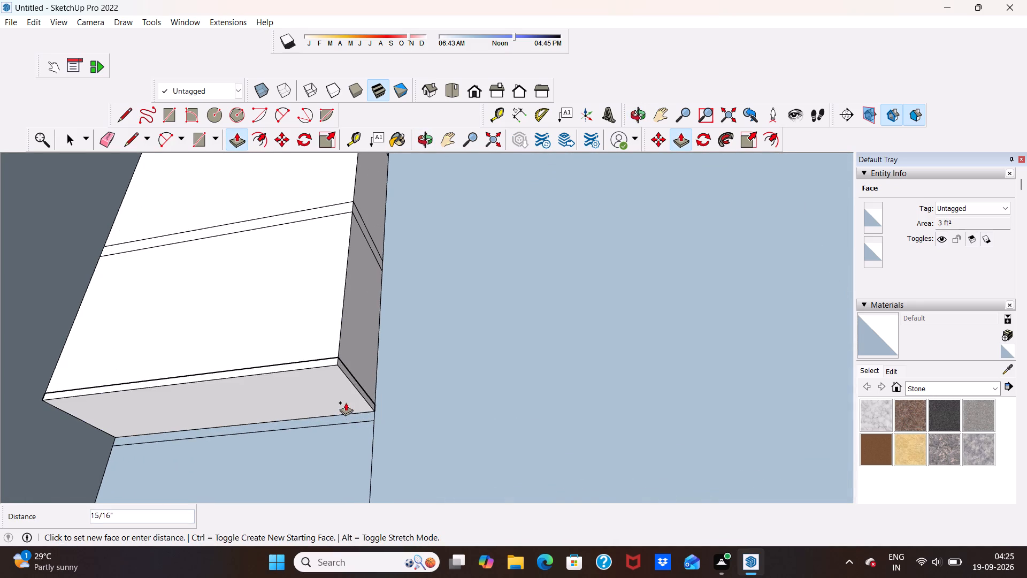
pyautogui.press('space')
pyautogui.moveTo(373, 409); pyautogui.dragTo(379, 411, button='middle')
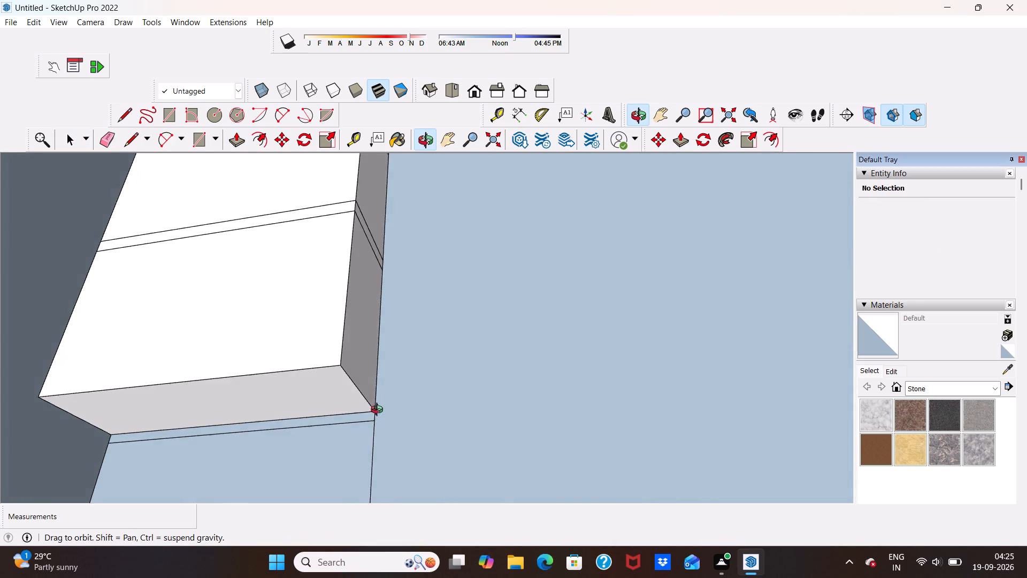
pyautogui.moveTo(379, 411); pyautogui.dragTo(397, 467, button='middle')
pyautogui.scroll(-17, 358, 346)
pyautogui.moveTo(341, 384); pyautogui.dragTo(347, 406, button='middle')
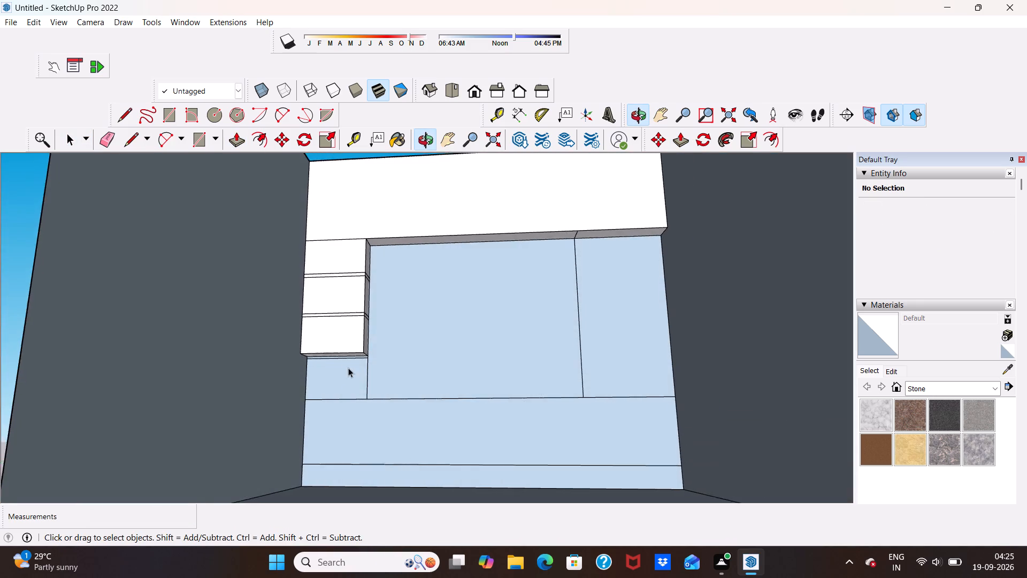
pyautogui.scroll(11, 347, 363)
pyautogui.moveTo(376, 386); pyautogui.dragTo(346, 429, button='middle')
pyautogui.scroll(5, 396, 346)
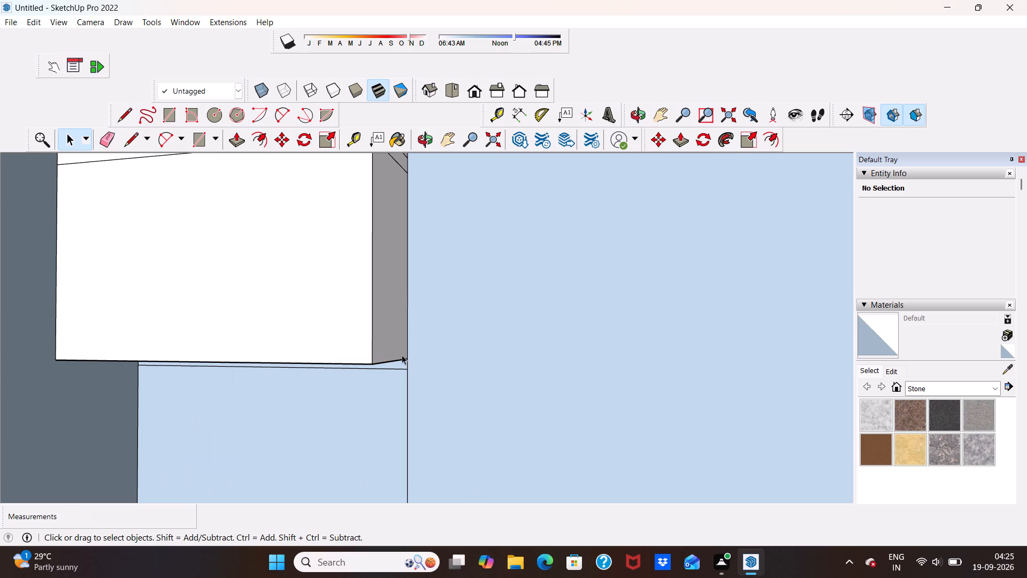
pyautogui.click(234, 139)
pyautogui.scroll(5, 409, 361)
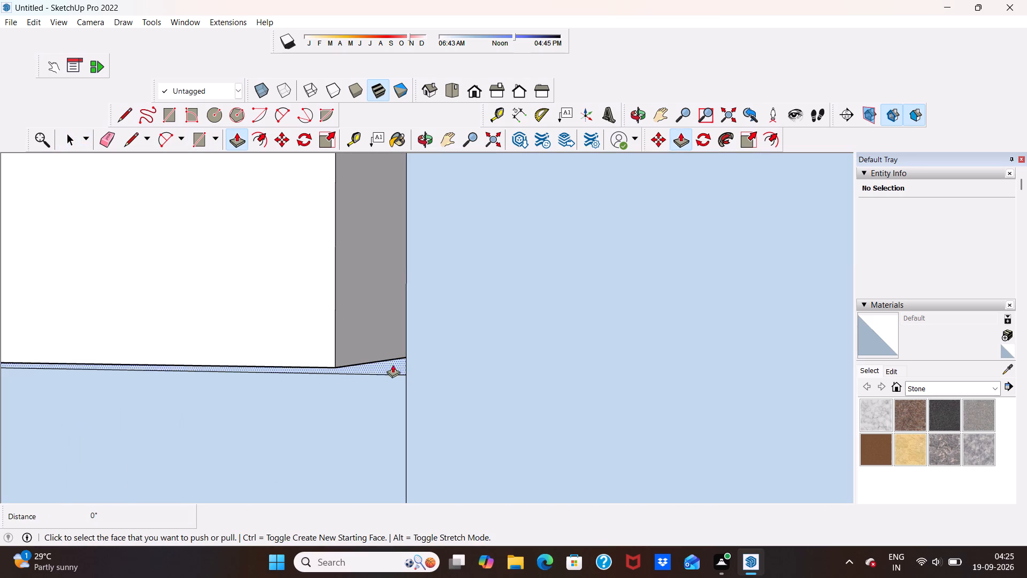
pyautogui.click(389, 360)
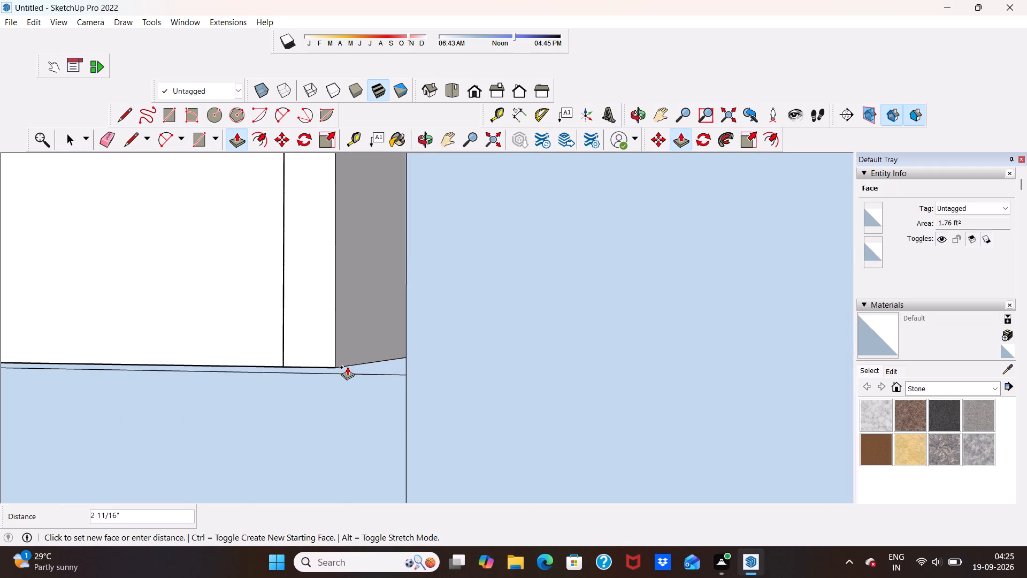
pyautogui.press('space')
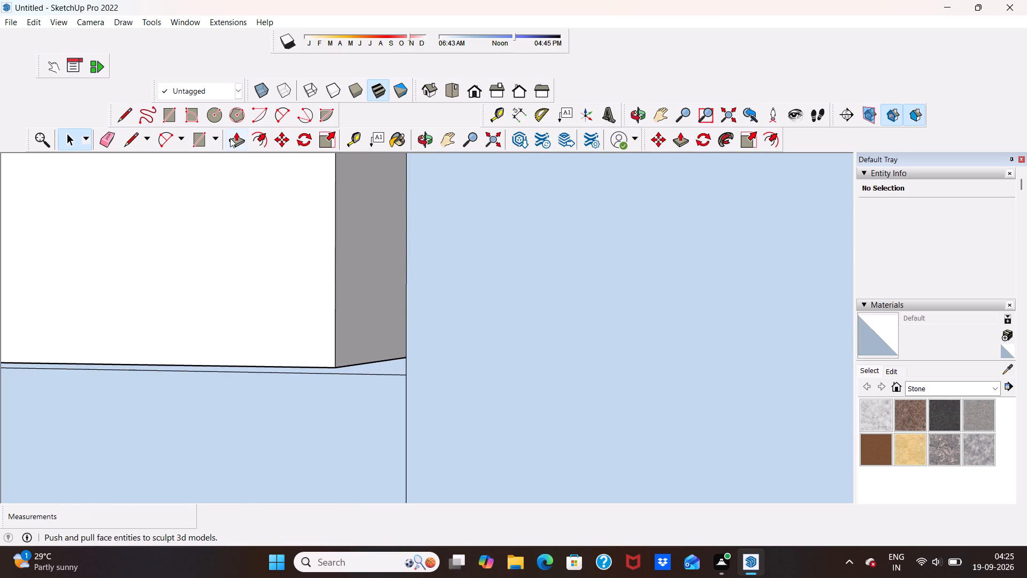
# Push/Pull the third shelf strip out 1', flush with the third compartment.
pyautogui.click(230, 138)
pyautogui.scroll(4, 403, 355)
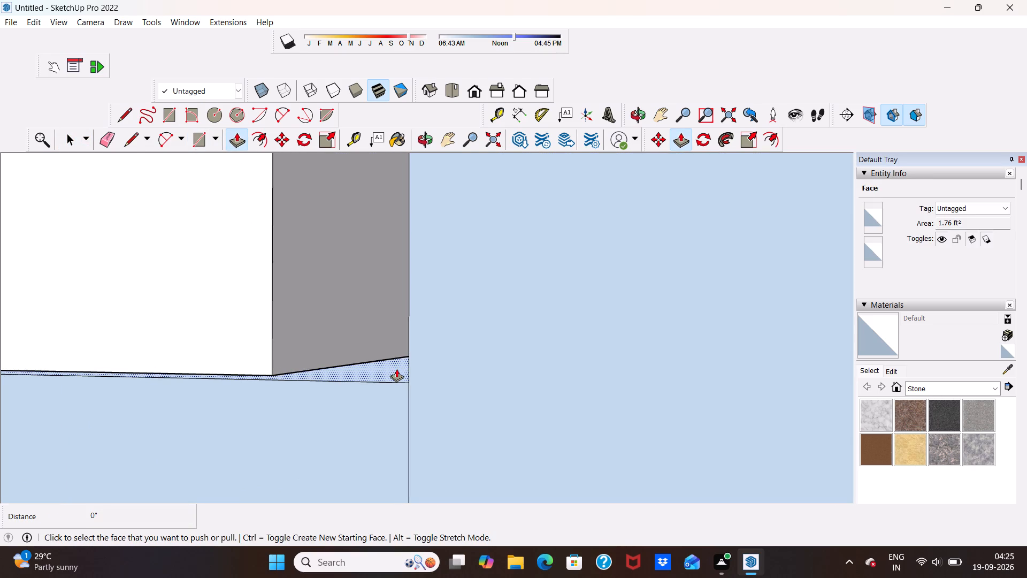
pyautogui.click(396, 369)
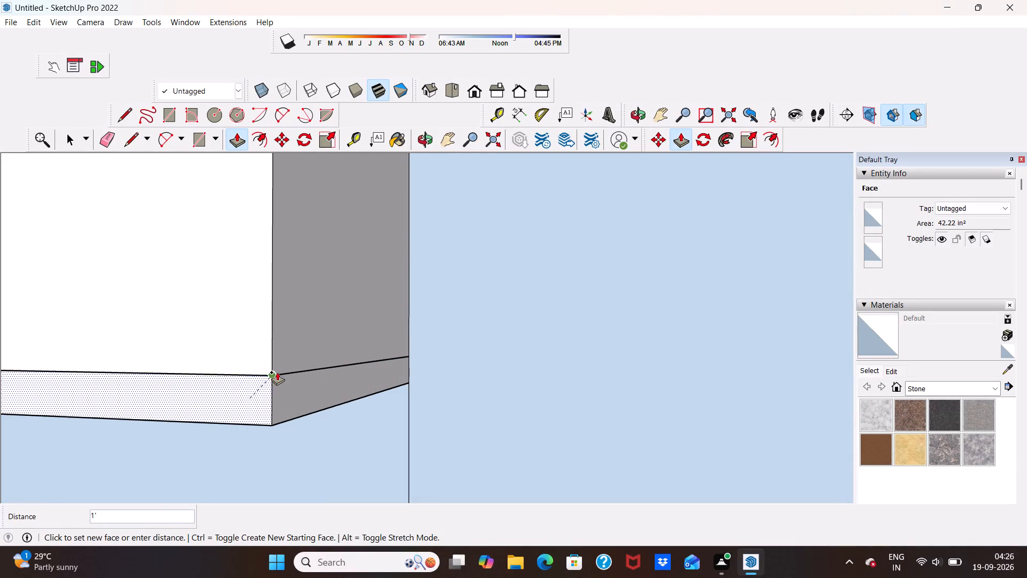
pyautogui.click(278, 370)
# Push/Pull the bottom compartment of the left panel out 1', flush with the third shelf strip.
pyautogui.scroll(-20, 365, 345)
pyautogui.scroll(-1, 365, 345)
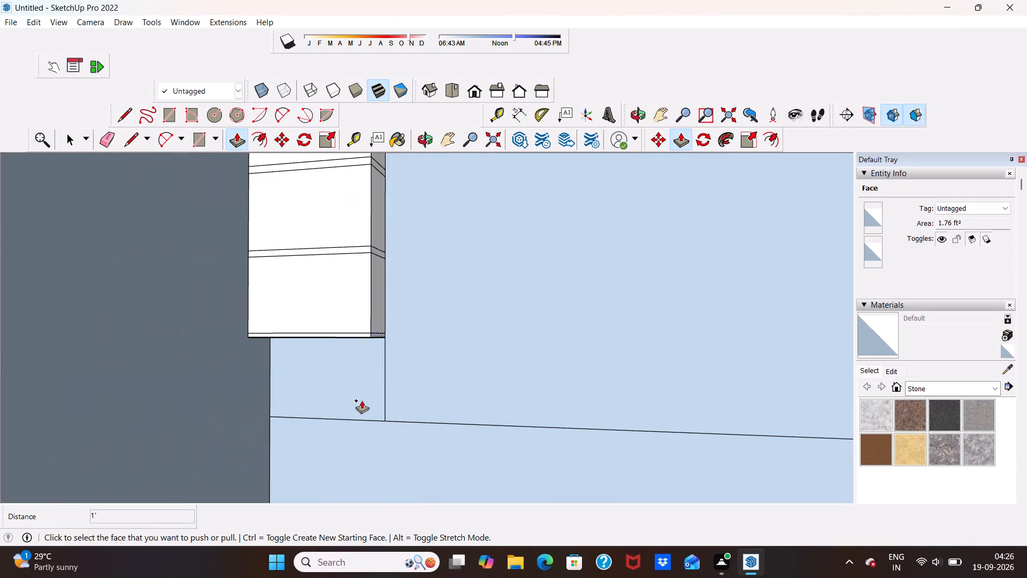
pyautogui.scroll(9, 362, 385)
pyautogui.click(372, 365)
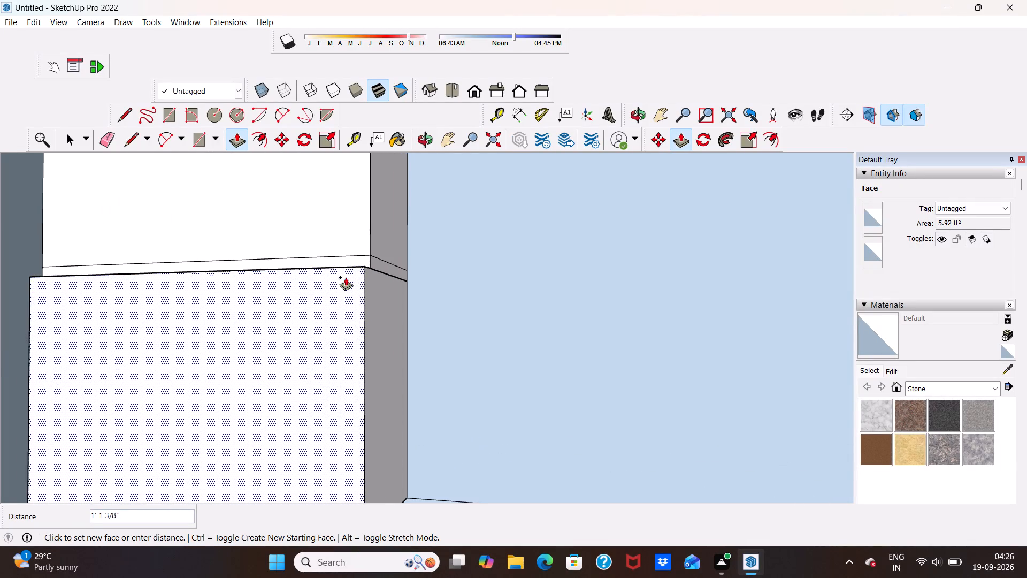
pyautogui.click(370, 268)
pyautogui.scroll(-8, 368, 299)
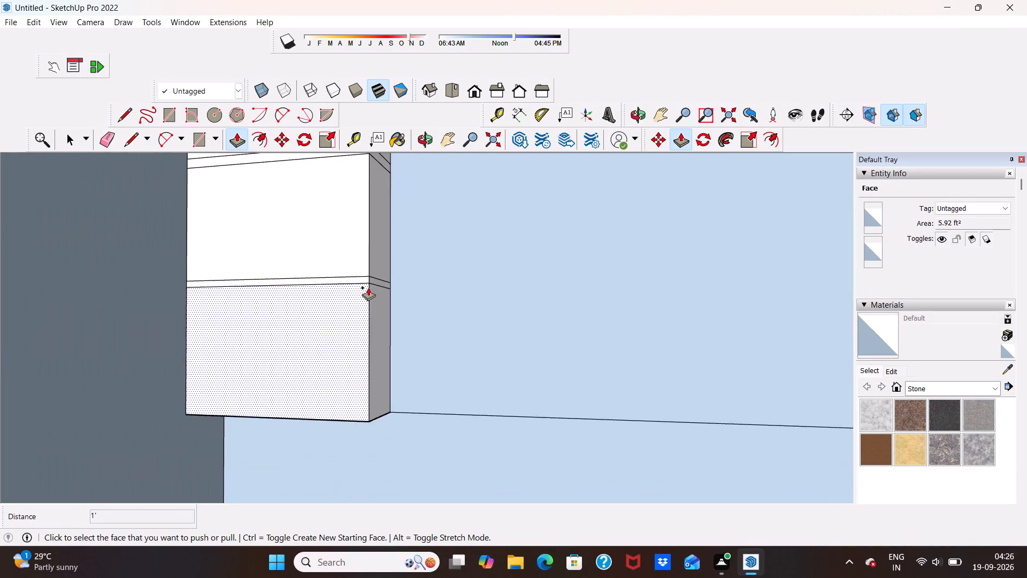
pyautogui.scroll(-5, 368, 287)
pyautogui.scroll(4, 386, 417)
pyautogui.moveTo(374, 383); pyautogui.dragTo(445, 390, button='middle')
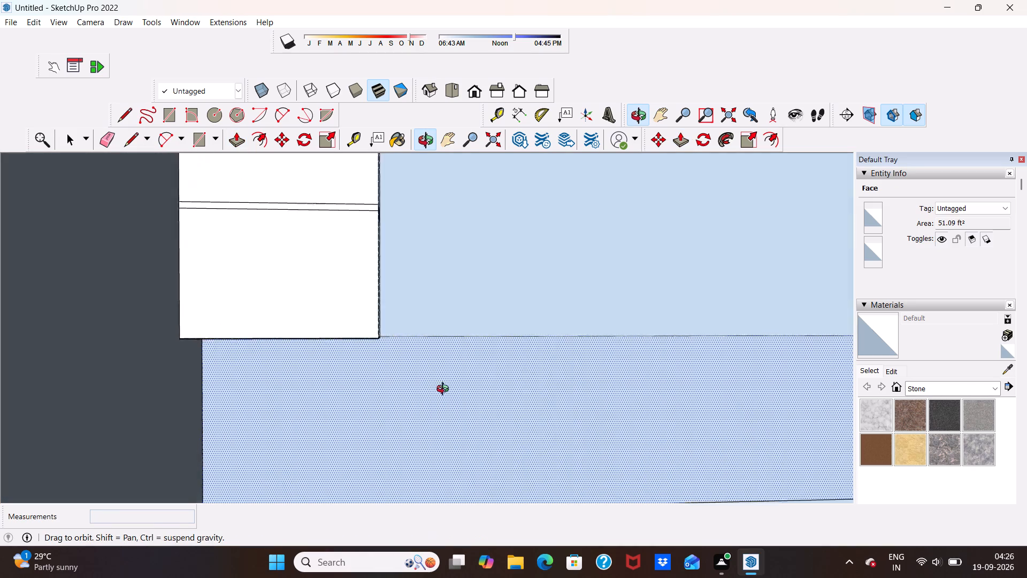
pyautogui.moveTo(445, 390); pyautogui.dragTo(454, 406, button='middle')
pyautogui.press('space')
# Draw a vertical line about 11' 10" long beside the left wall, from the upper band's top edge to the shelf unit's bottom edge.
pyautogui.scroll(-17, 374, 325)
pyautogui.scroll(3, 423, 244)
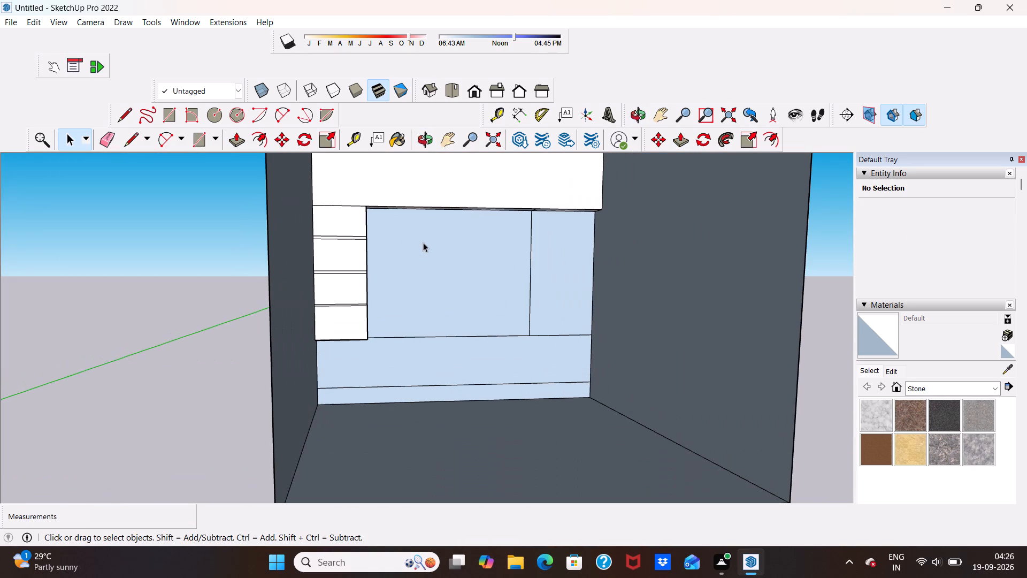
pyautogui.click(128, 139)
pyautogui.scroll(5, 305, 215)
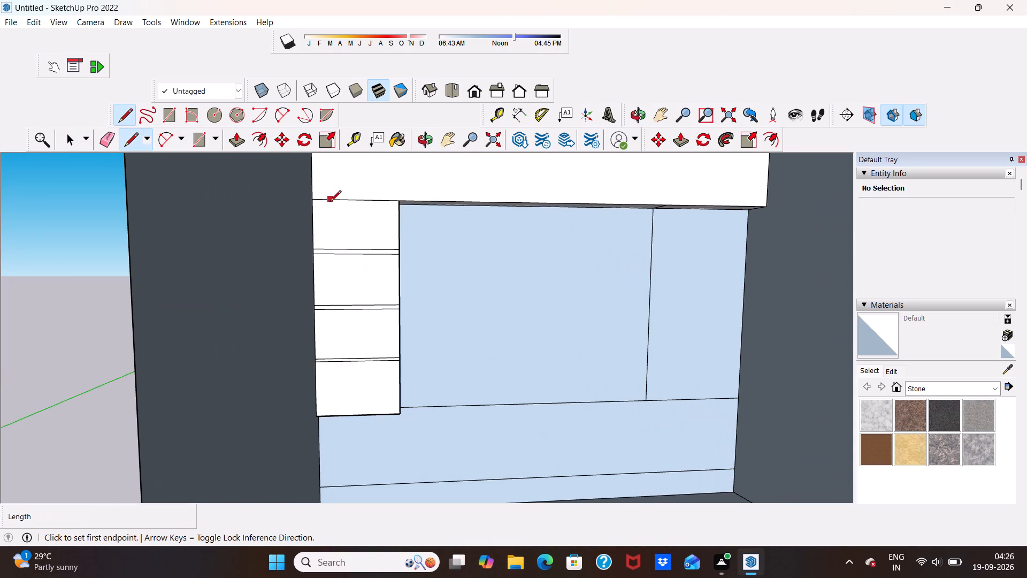
pyautogui.scroll(-6, 320, 222)
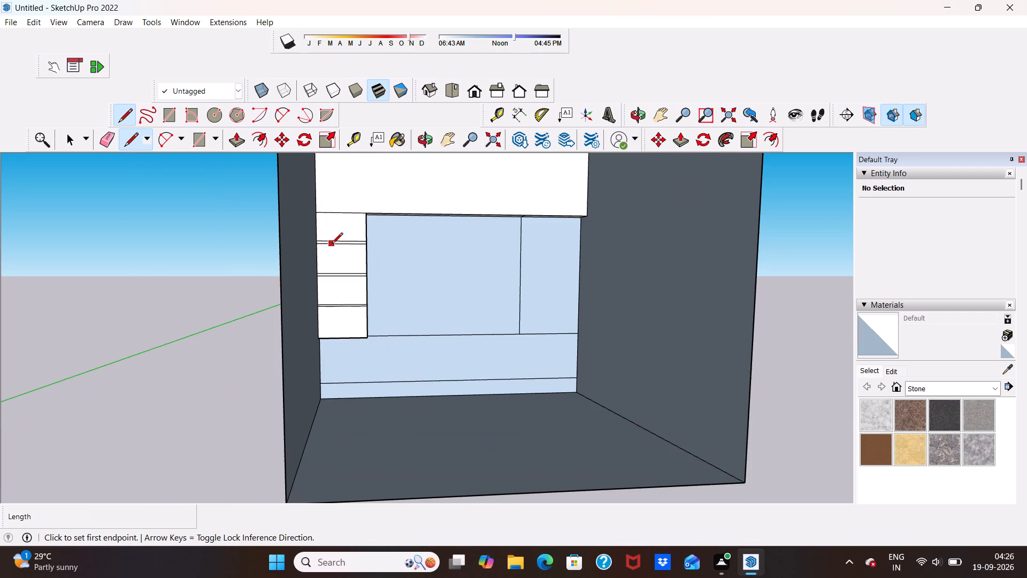
pyautogui.scroll(-5, 333, 242)
pyautogui.scroll(14, 340, 174)
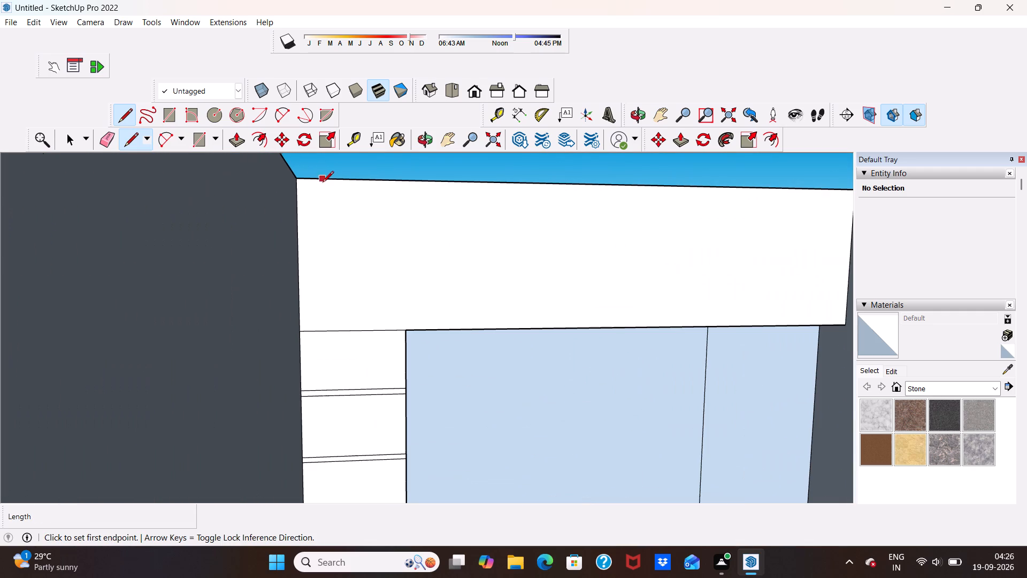
pyautogui.click(305, 179)
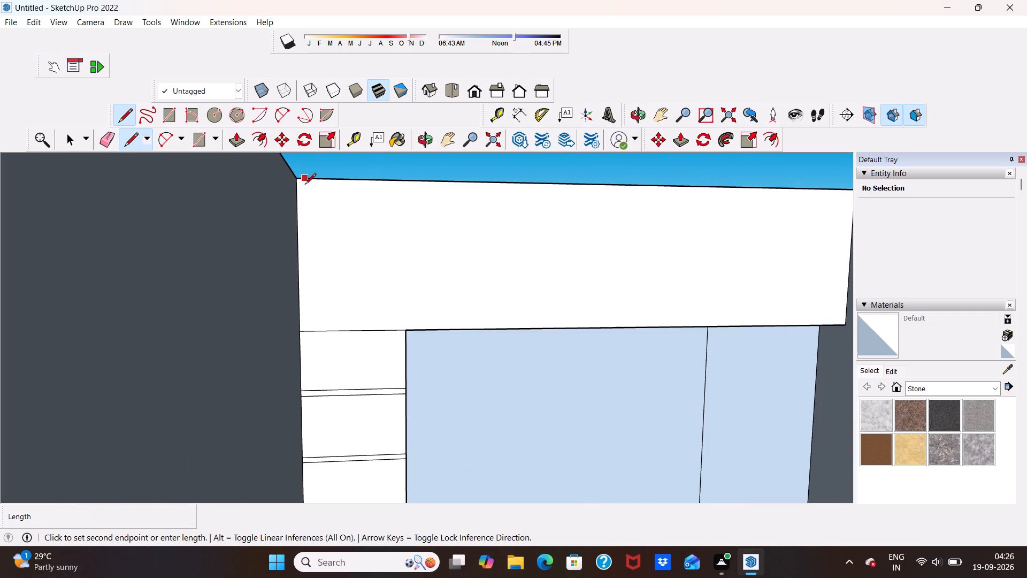
pyautogui.scroll(-6, 312, 277)
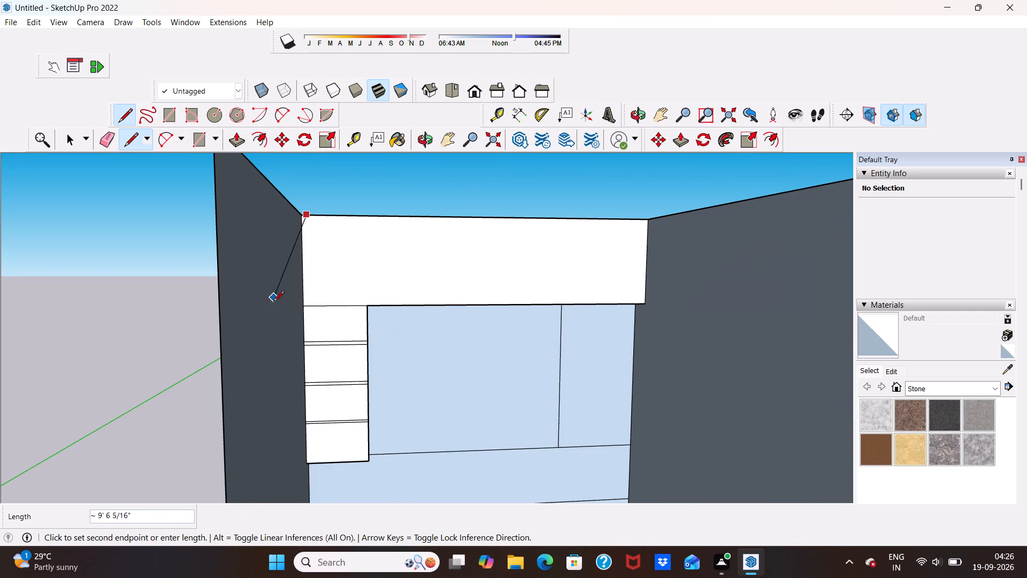
pyautogui.click(315, 461)
pyautogui.press('space')
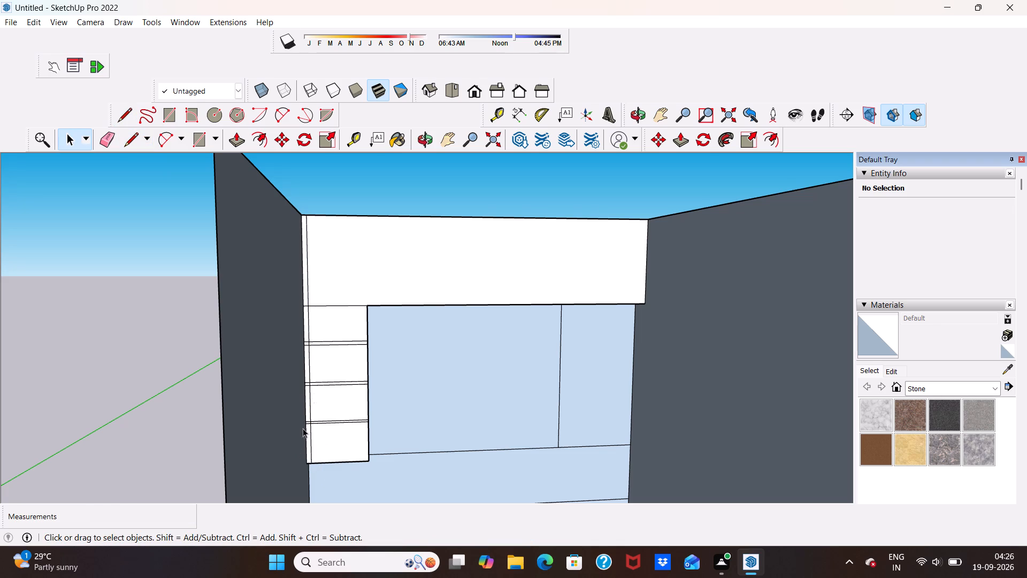
pyautogui.scroll(2, 312, 320)
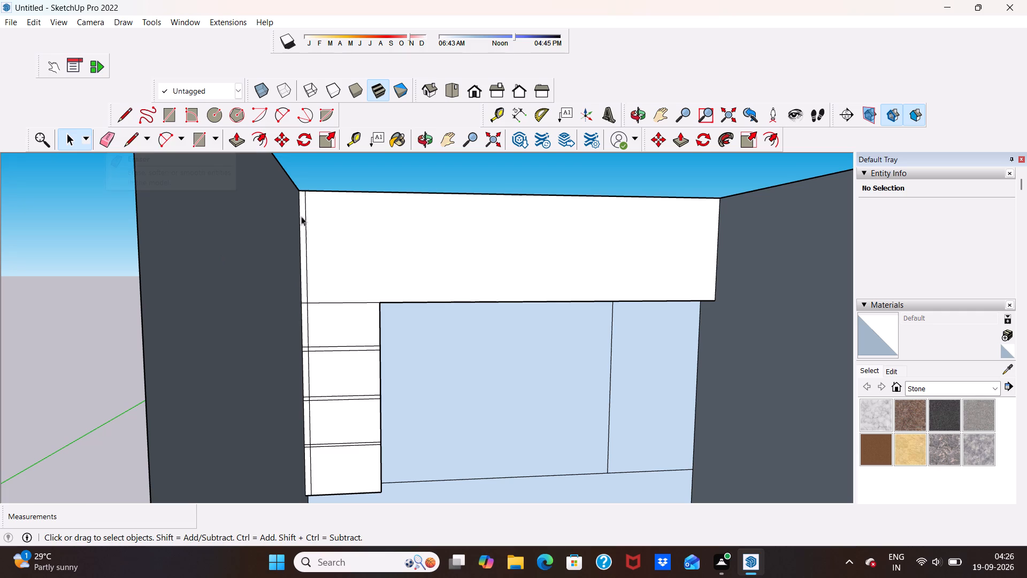
# Erase the short shelf strip line segments crossing the narrow vertical side strip beside the left wall.
pyautogui.scroll(3, 361, 329)
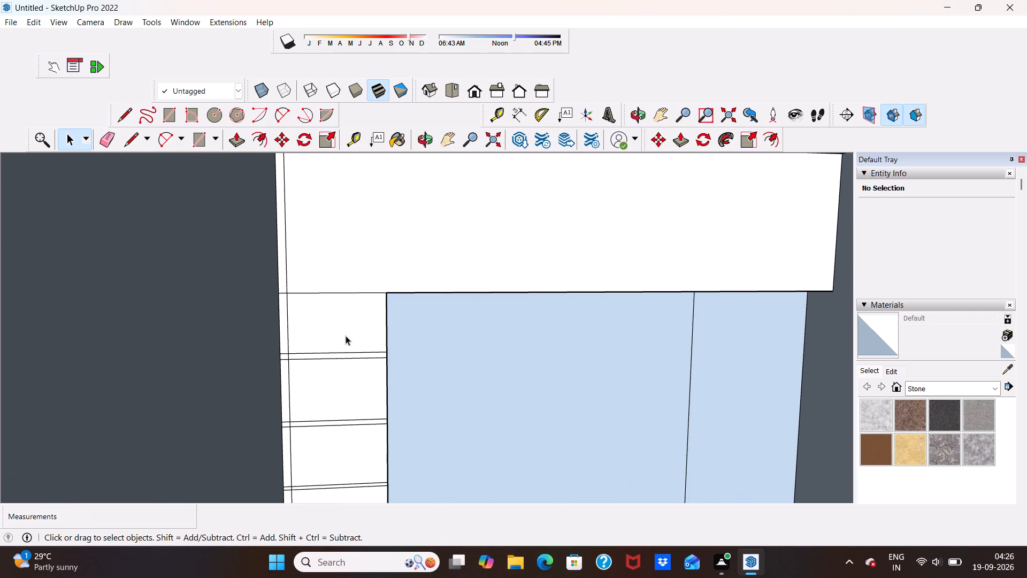
pyautogui.scroll(-3, 344, 326)
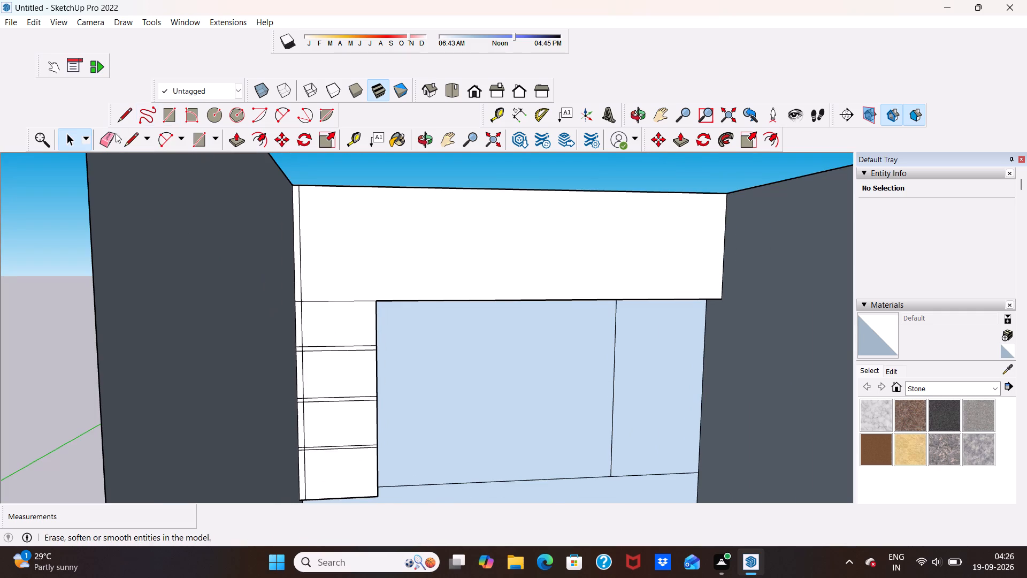
pyautogui.click(98, 140)
pyautogui.scroll(11, 288, 372)
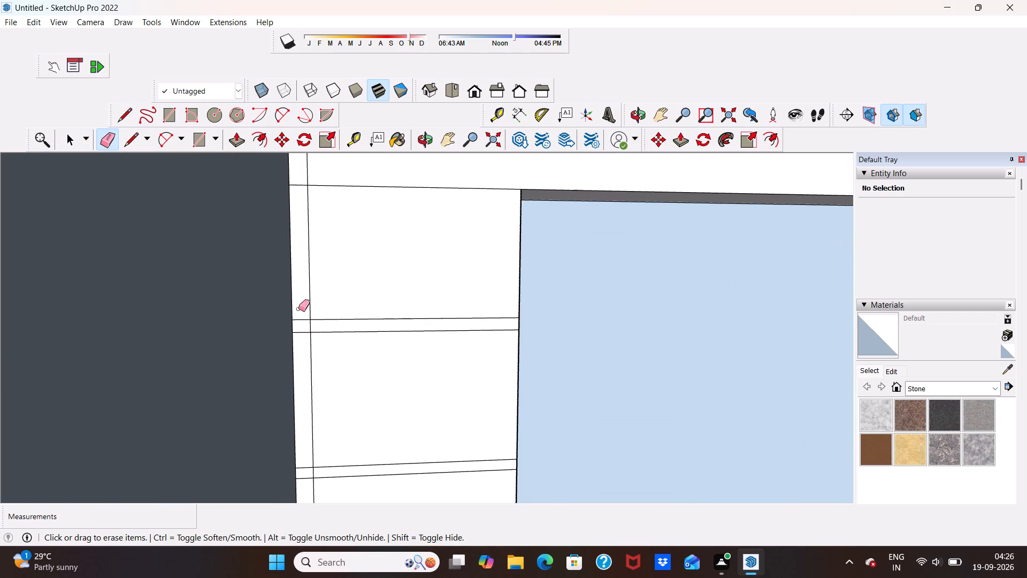
pyautogui.moveTo(302, 309); pyautogui.dragTo(304, 337)
pyautogui.scroll(-11, 300, 306)
pyautogui.scroll(6, 304, 366)
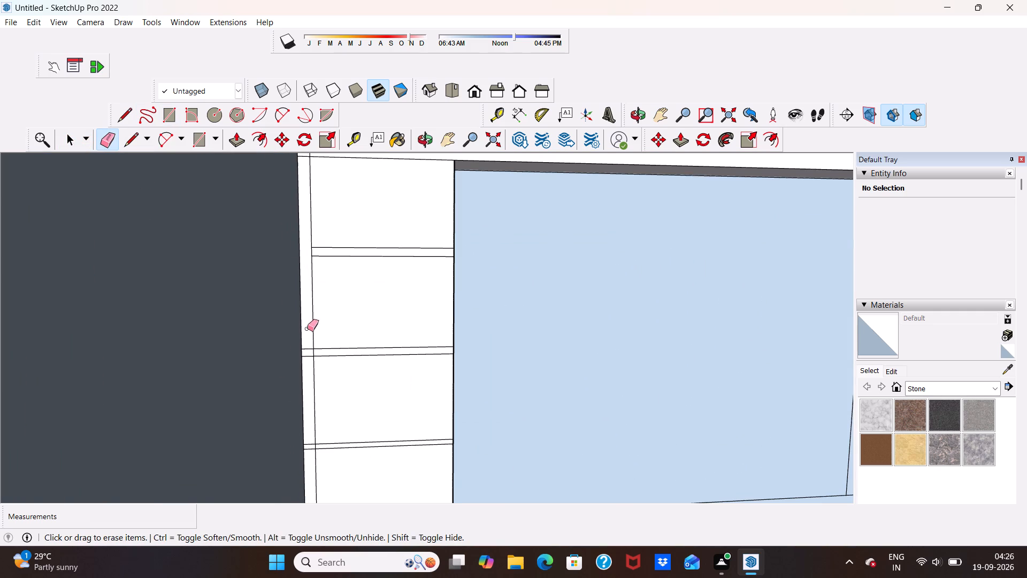
pyautogui.moveTo(304, 339); pyautogui.dragTo(309, 367)
pyautogui.scroll(-8, 307, 271)
pyautogui.scroll(8, 304, 373)
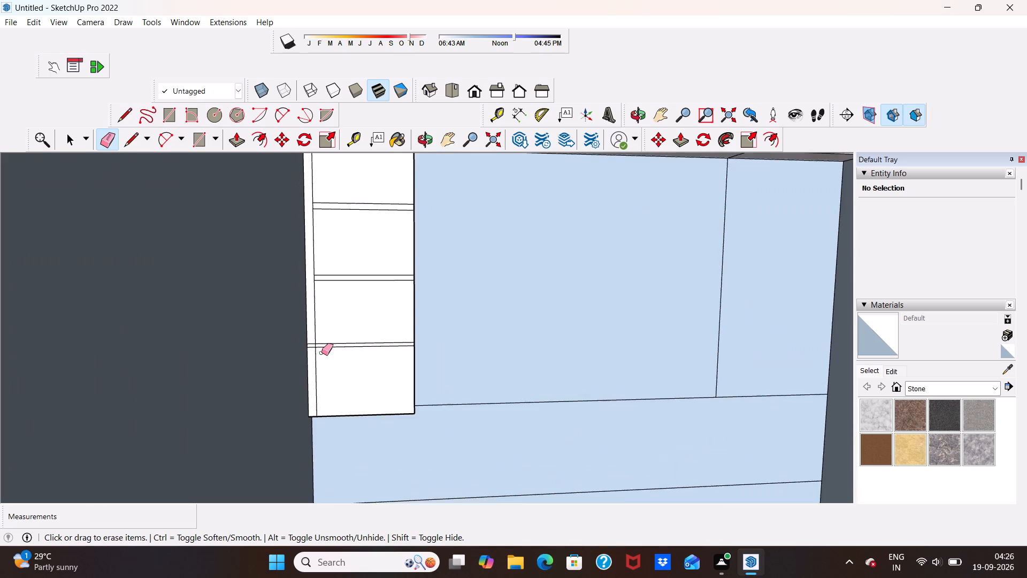
pyautogui.scroll(2, 321, 353)
pyautogui.moveTo(308, 324); pyautogui.dragTo(306, 351)
pyautogui.scroll(-15, 303, 348)
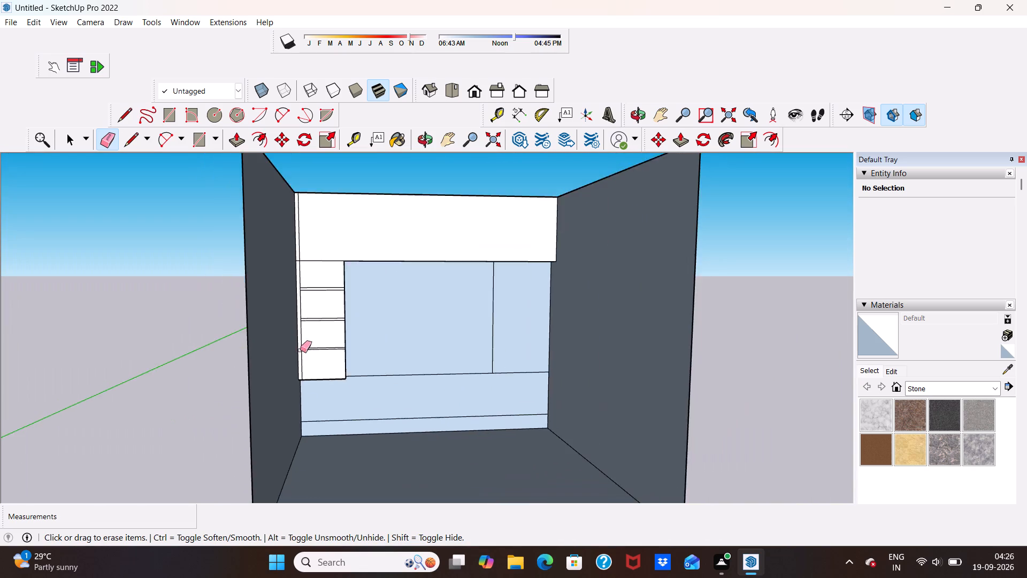
# Delete the front faces of all four shelf unit compartments to open them.
pyautogui.scroll(-5, 300, 350)
pyautogui.scroll(6, 306, 262)
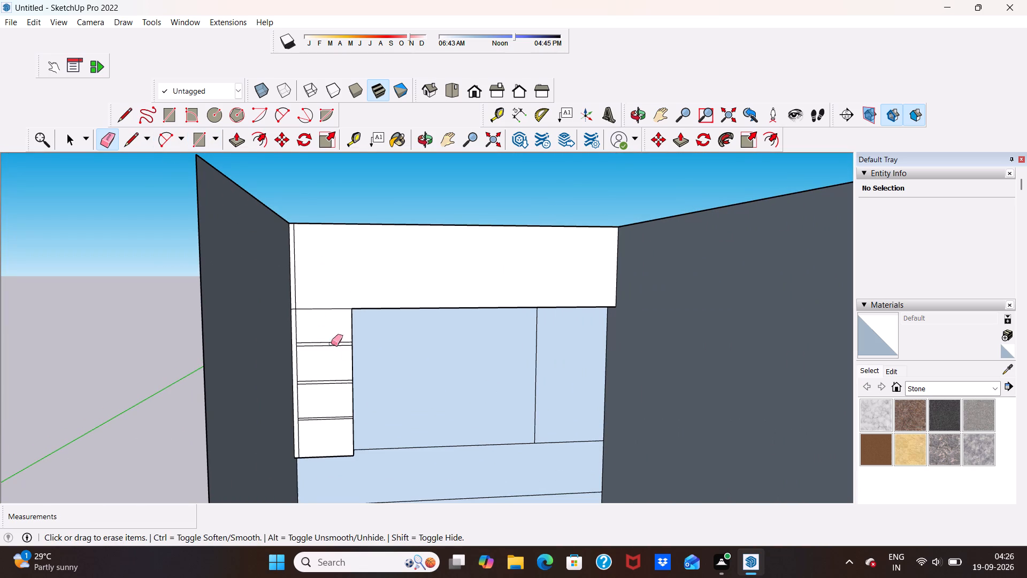
pyautogui.press('space')
pyautogui.scroll(4, 343, 324)
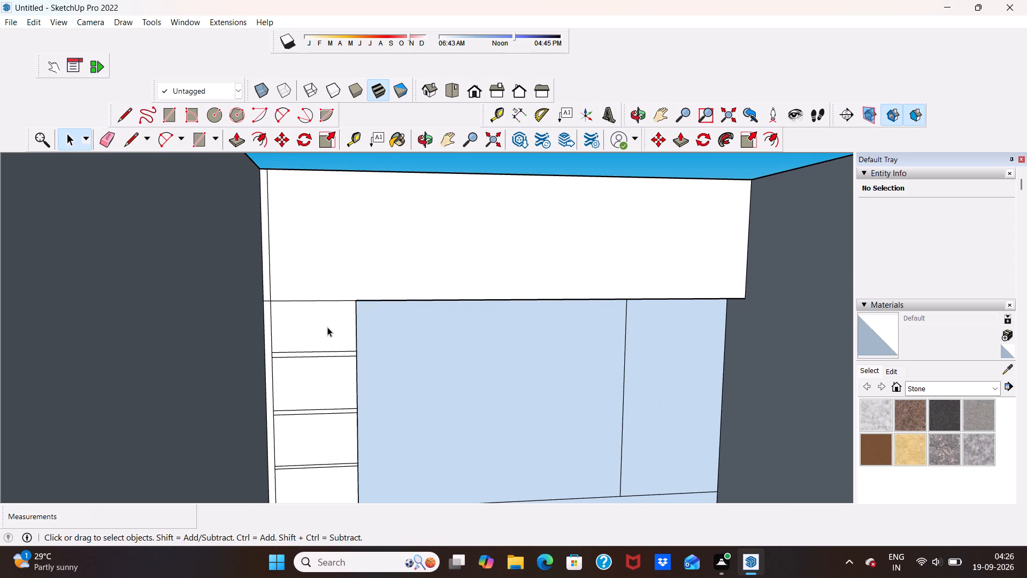
pyautogui.click(327, 327)
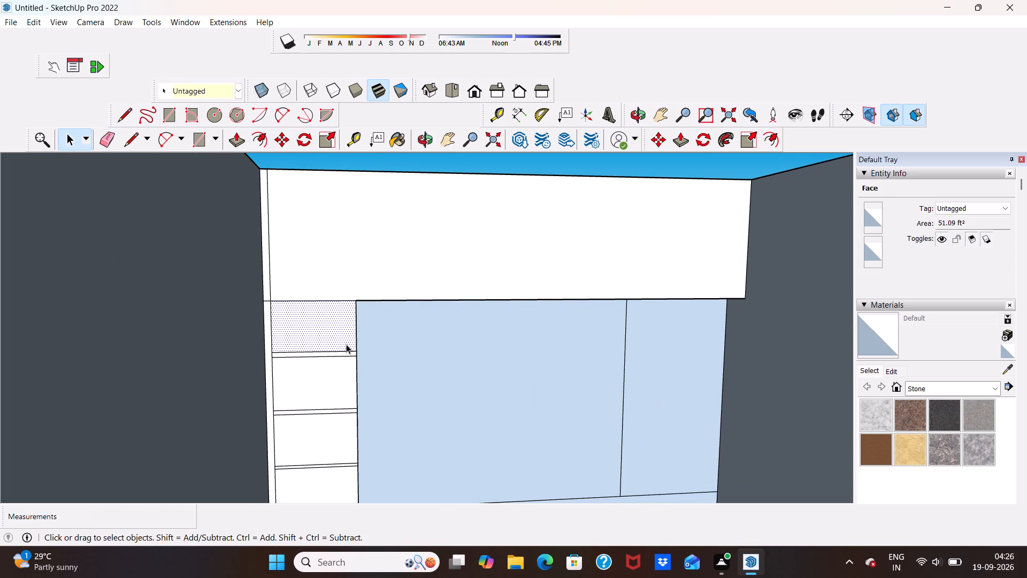
pyautogui.press('Delete')
pyautogui.click(320, 386)
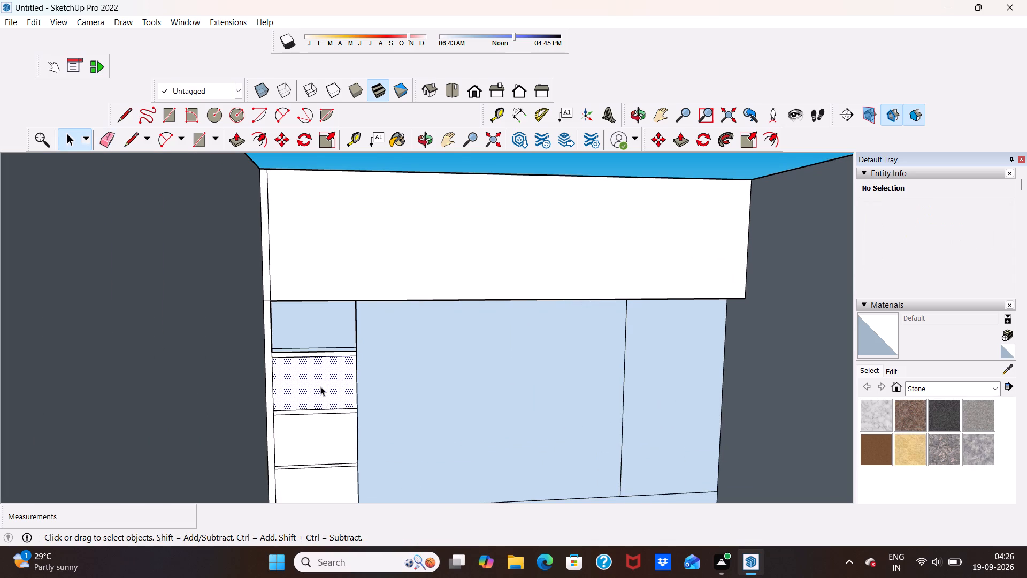
pyautogui.press('Delete')
pyautogui.moveTo(285, 377); pyautogui.dragTo(305, 457, button='middle')
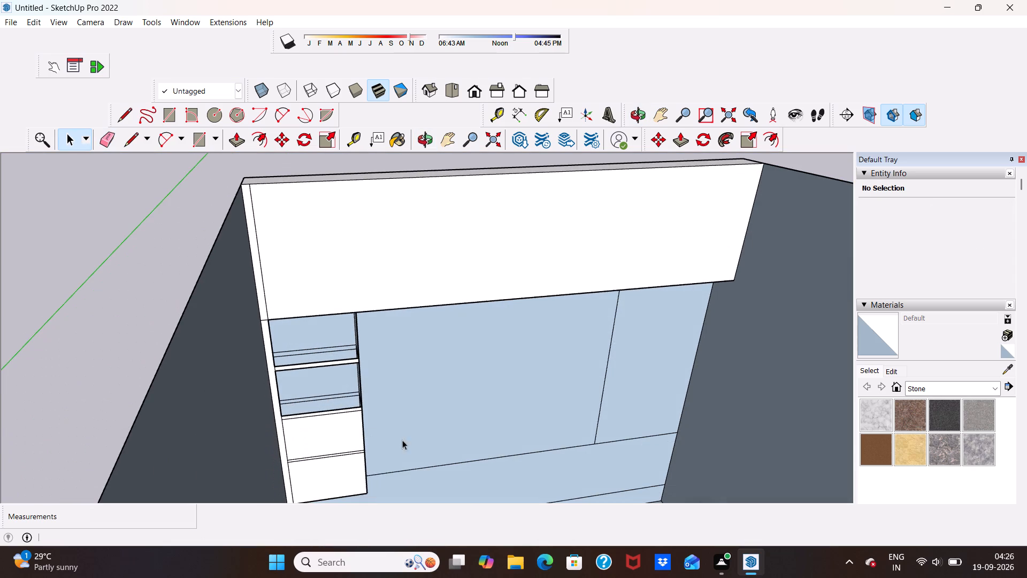
pyautogui.click(321, 432)
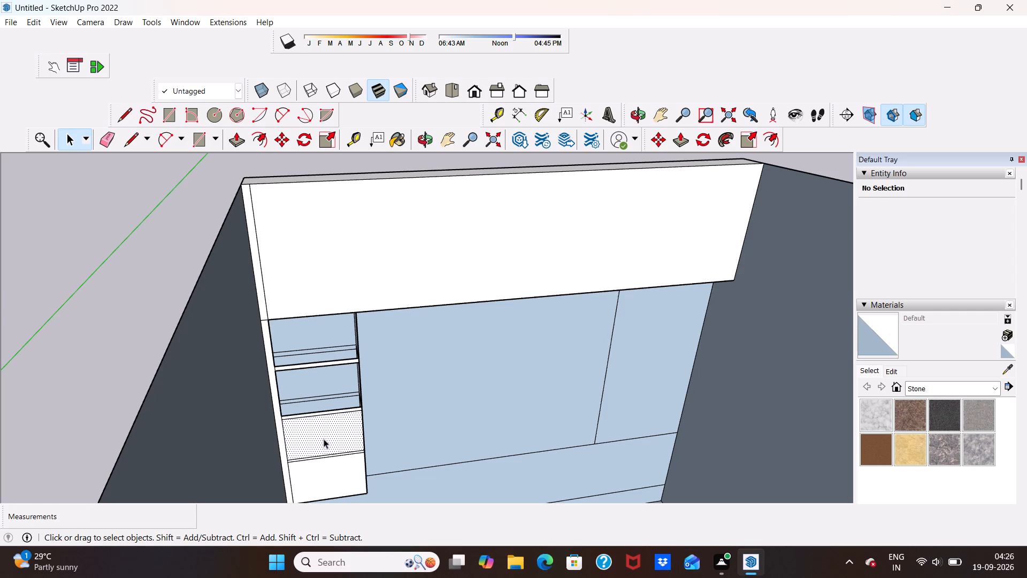
pyautogui.press('Delete')
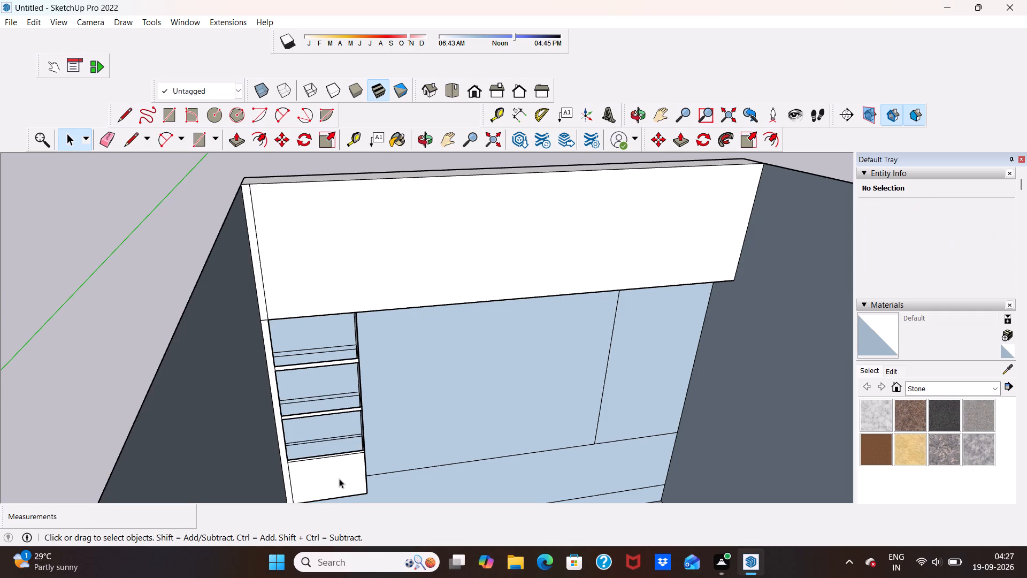
pyautogui.click(339, 478)
pyautogui.press('Delete')
# Examine the opened shelf unit from above and from the front of the room.
pyautogui.scroll(-2, 279, 383)
pyautogui.moveTo(323, 446); pyautogui.dragTo(324, 486, button='middle')
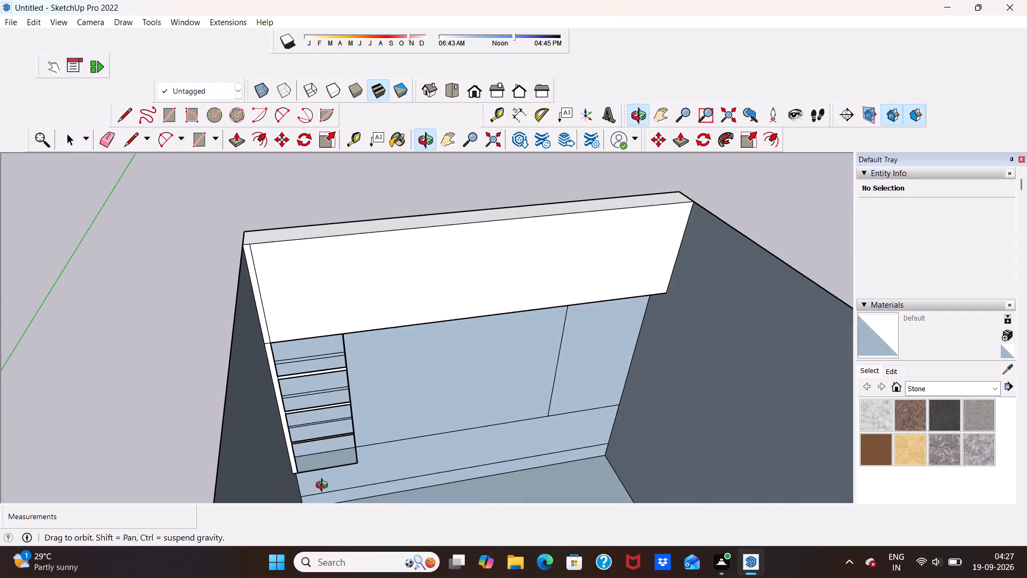
pyautogui.moveTo(324, 486); pyautogui.dragTo(324, 487, button='middle')
pyautogui.scroll(9, 315, 415)
pyautogui.scroll(-8, 320, 415)
pyautogui.moveTo(351, 430); pyautogui.dragTo(331, 314, button='middle')
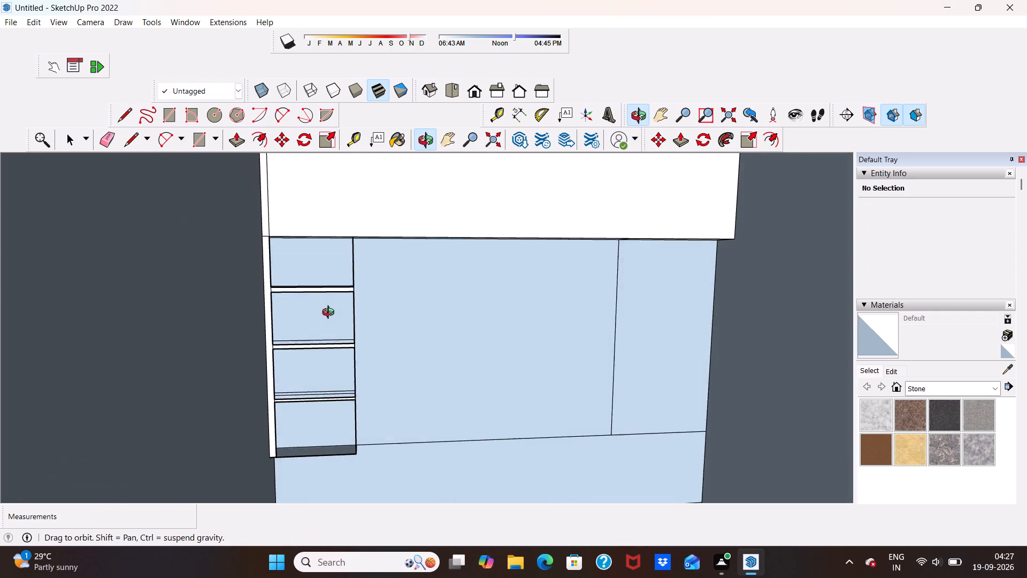
pyautogui.moveTo(331, 314); pyautogui.dragTo(335, 322, button='middle')
pyautogui.scroll(-6, 322, 320)
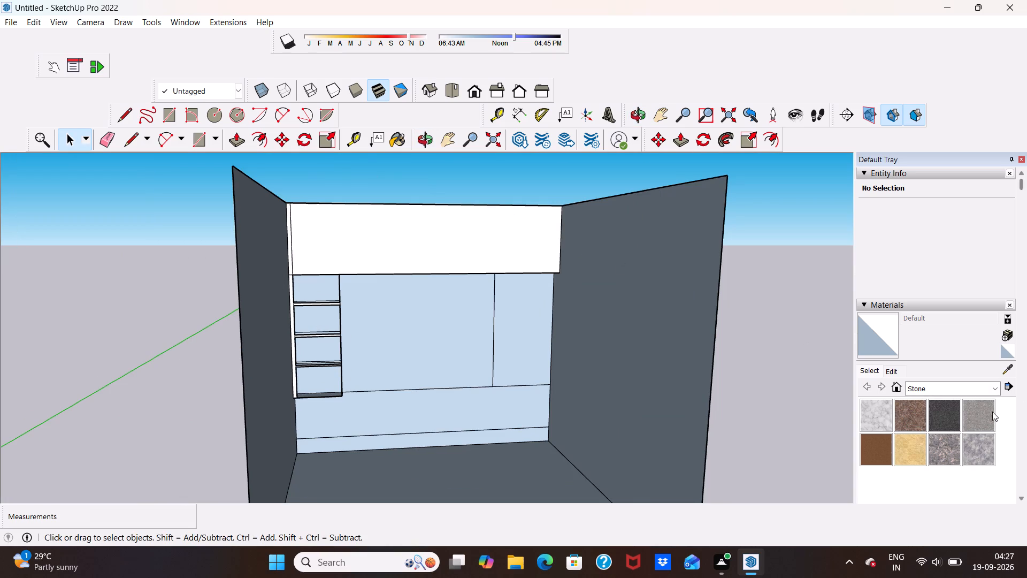
# Paint the lower and upper parts of the narrow vertical side strip with Wood Bamboo from the Wood collection.
pyautogui.click(994, 390)
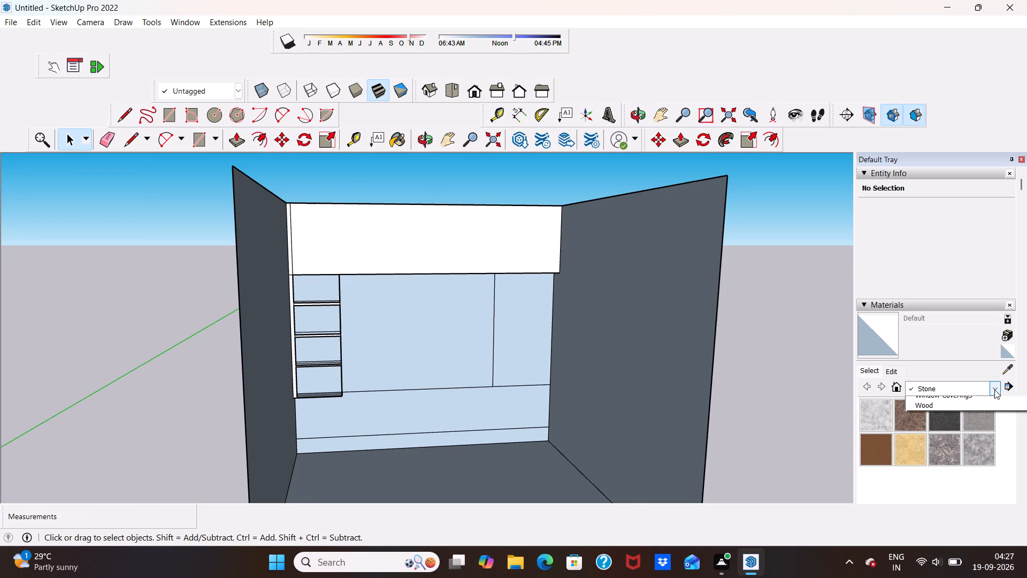
pyautogui.click(986, 432)
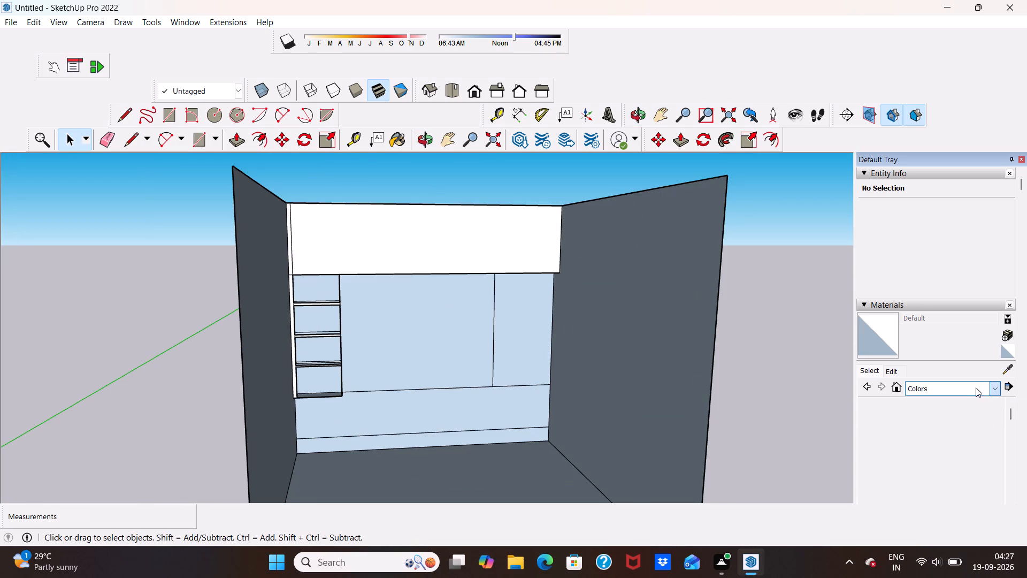
pyautogui.click(993, 389)
pyautogui.click(1009, 562)
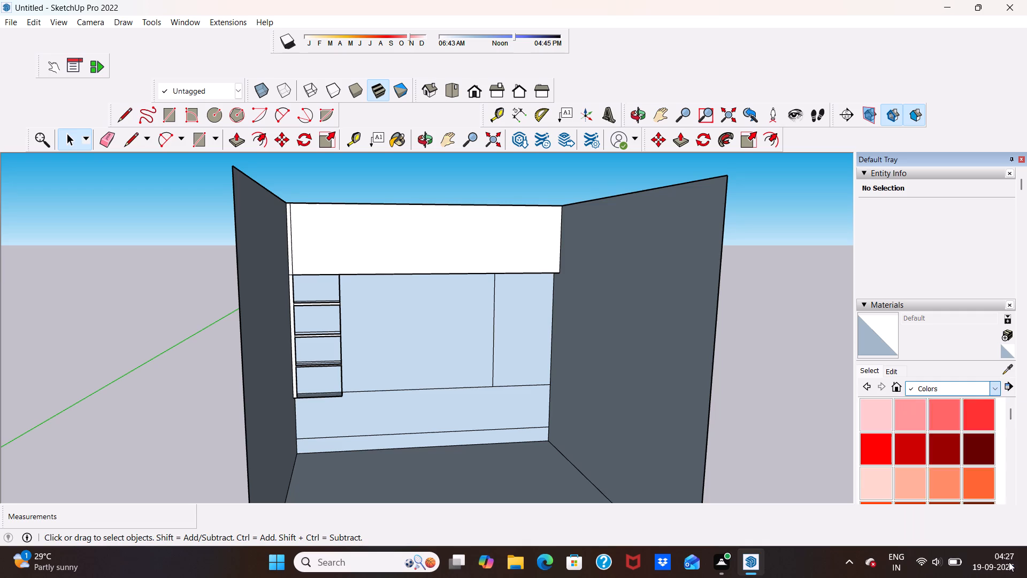
pyautogui.click(878, 409)
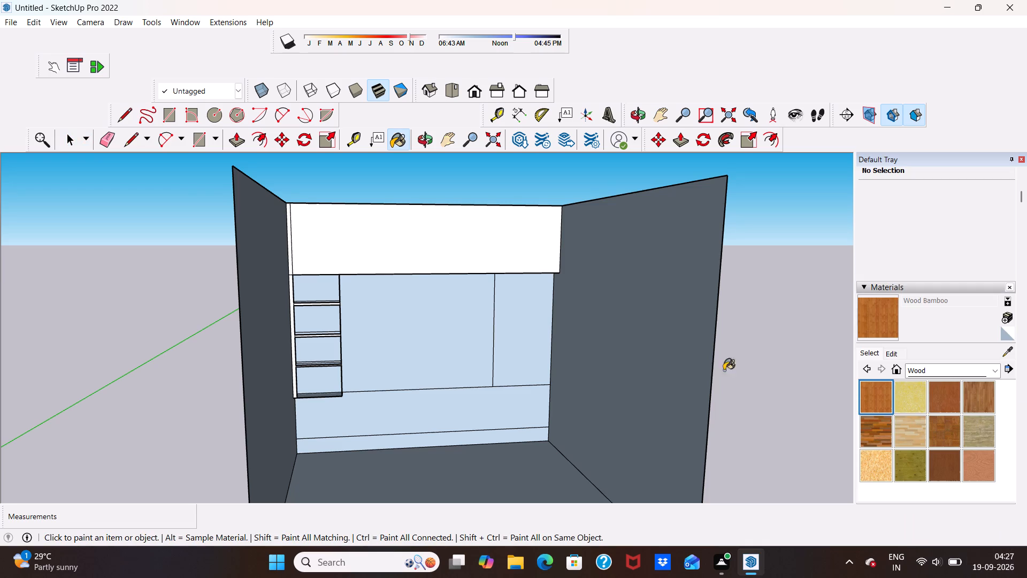
pyautogui.scroll(5, 280, 320)
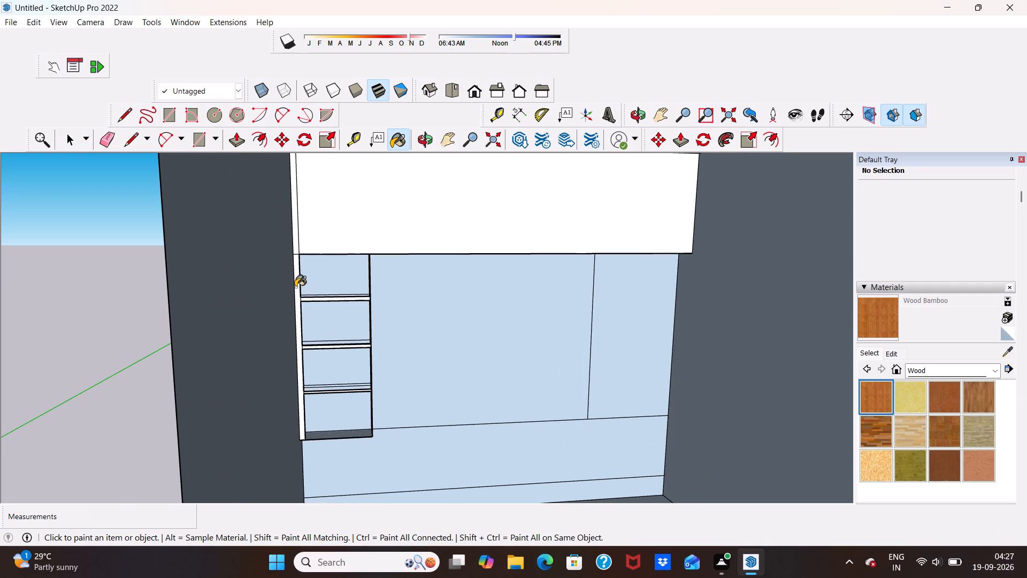
pyautogui.click(296, 286)
pyautogui.scroll(-5, 288, 290)
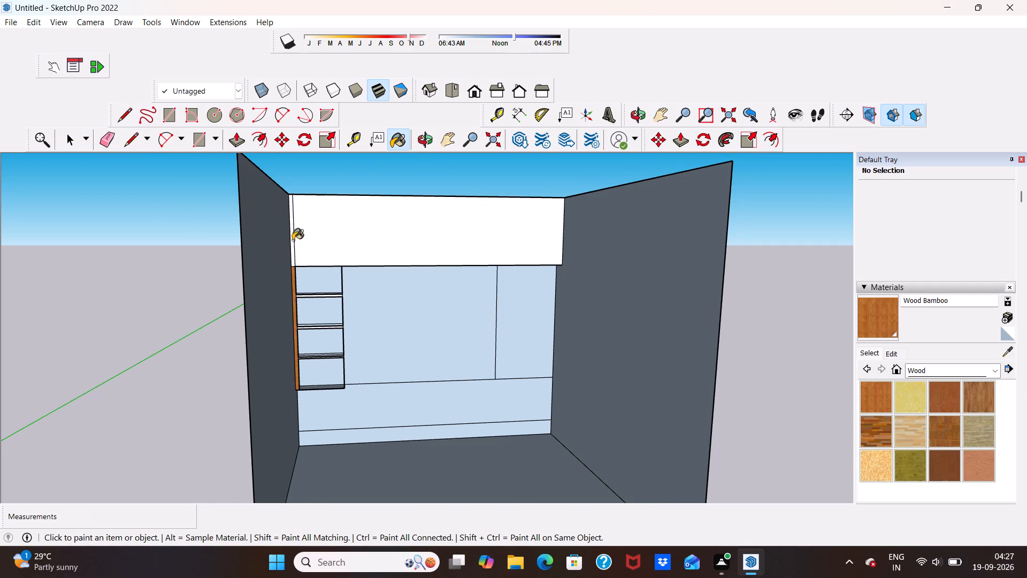
pyautogui.scroll(5, 295, 230)
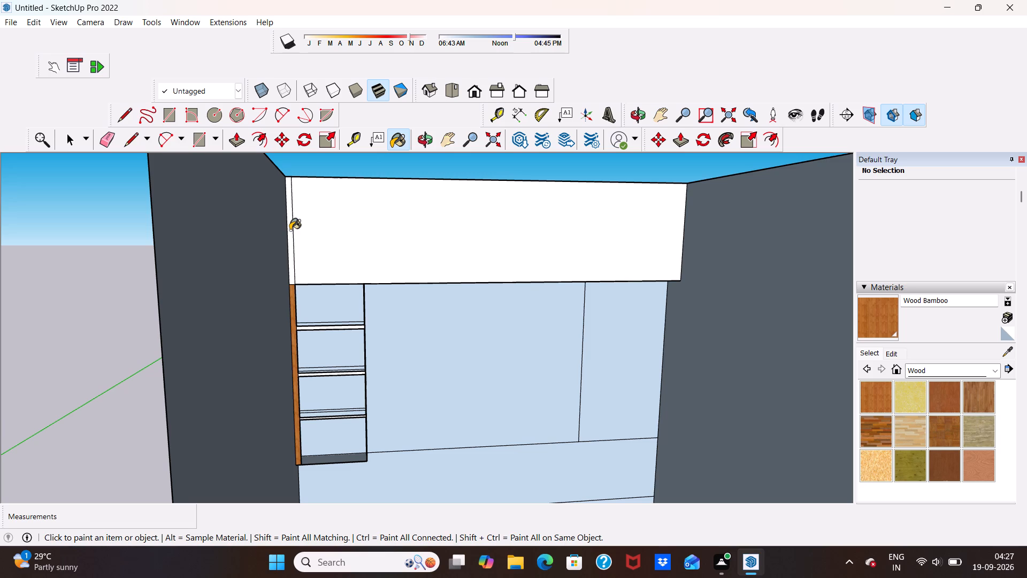
pyautogui.click(290, 230)
pyautogui.scroll(-6, 288, 252)
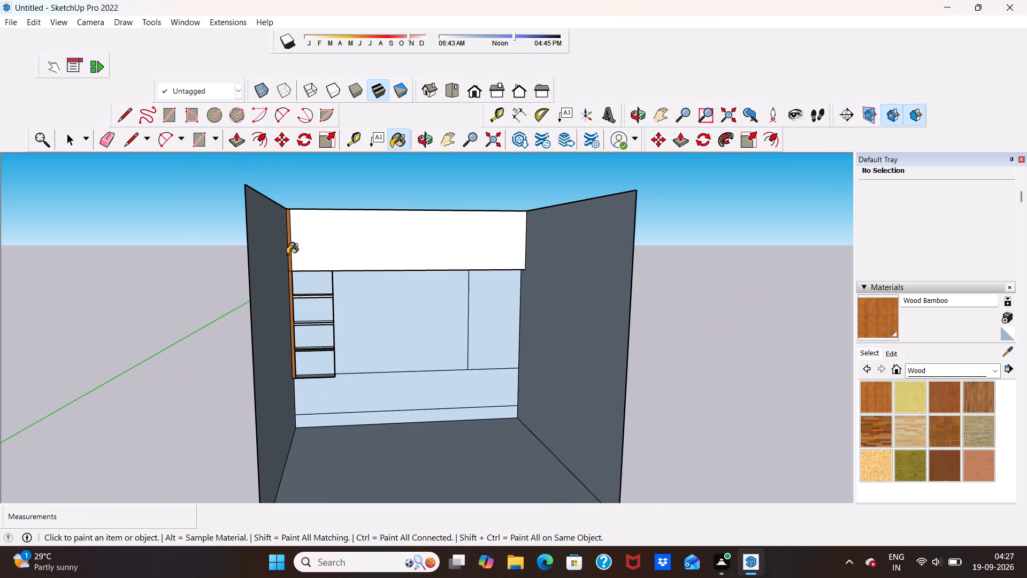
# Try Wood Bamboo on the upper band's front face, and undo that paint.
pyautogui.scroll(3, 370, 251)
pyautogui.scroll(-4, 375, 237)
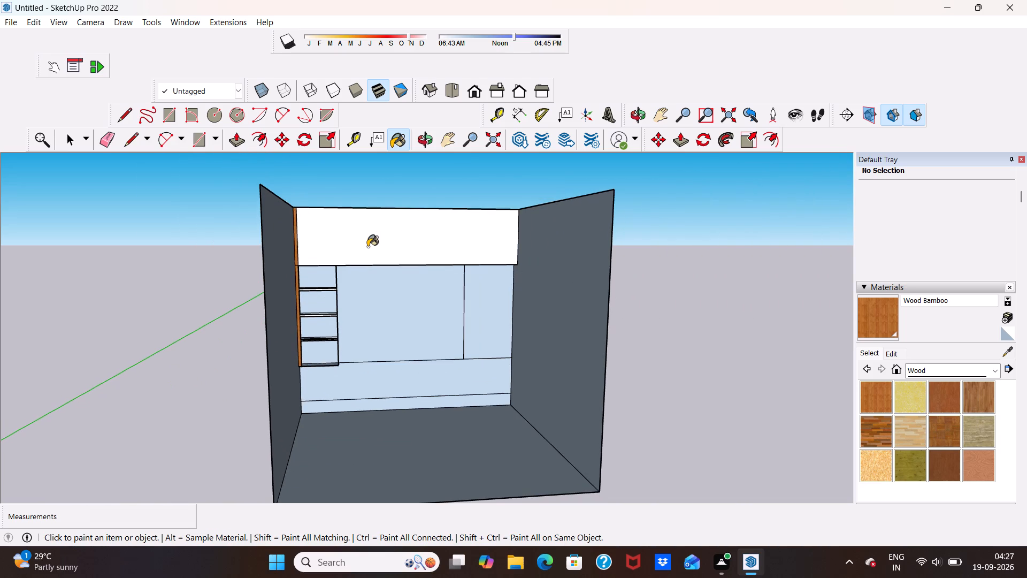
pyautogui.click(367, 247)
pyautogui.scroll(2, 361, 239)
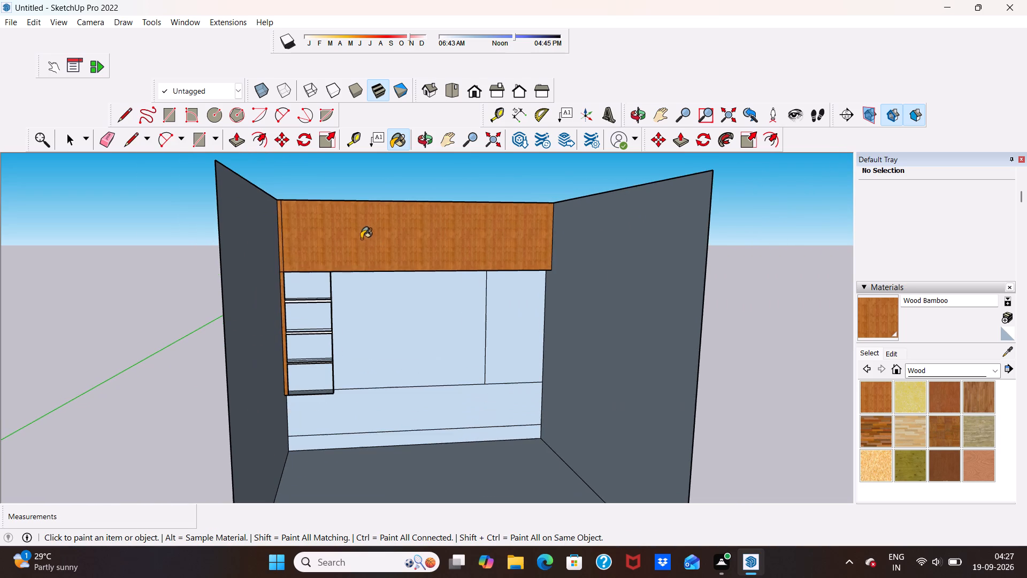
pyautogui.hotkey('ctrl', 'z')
# Paint the back faces of the four compartments and the back strip behind the first shelf with Wood Bamboo.
pyautogui.scroll(-1, 346, 254)
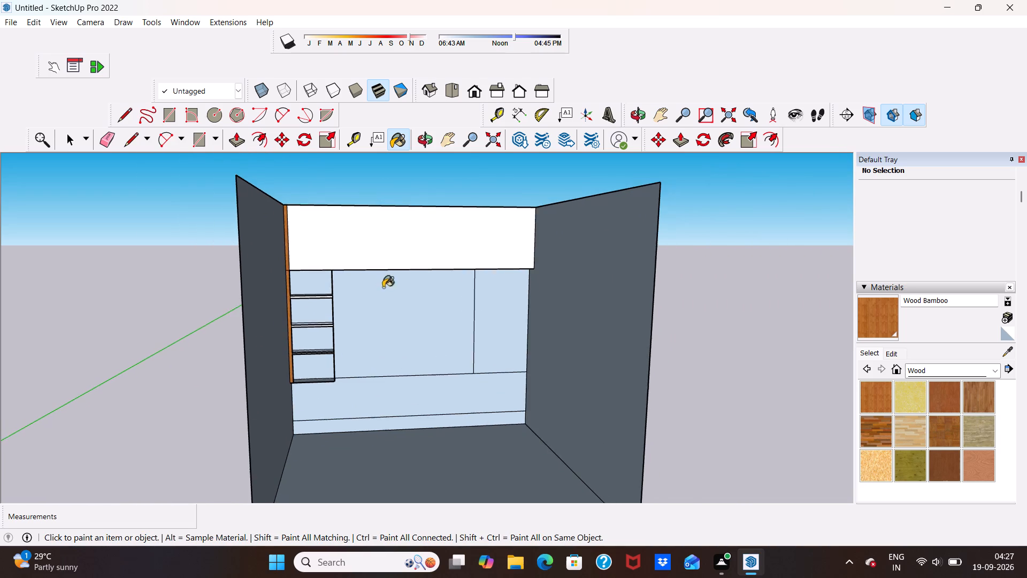
pyautogui.scroll(3, 380, 301)
pyautogui.moveTo(320, 285); pyautogui.dragTo(302, 355, button='middle')
pyautogui.scroll(9, 295, 298)
pyautogui.click(273, 303)
pyautogui.click(294, 255)
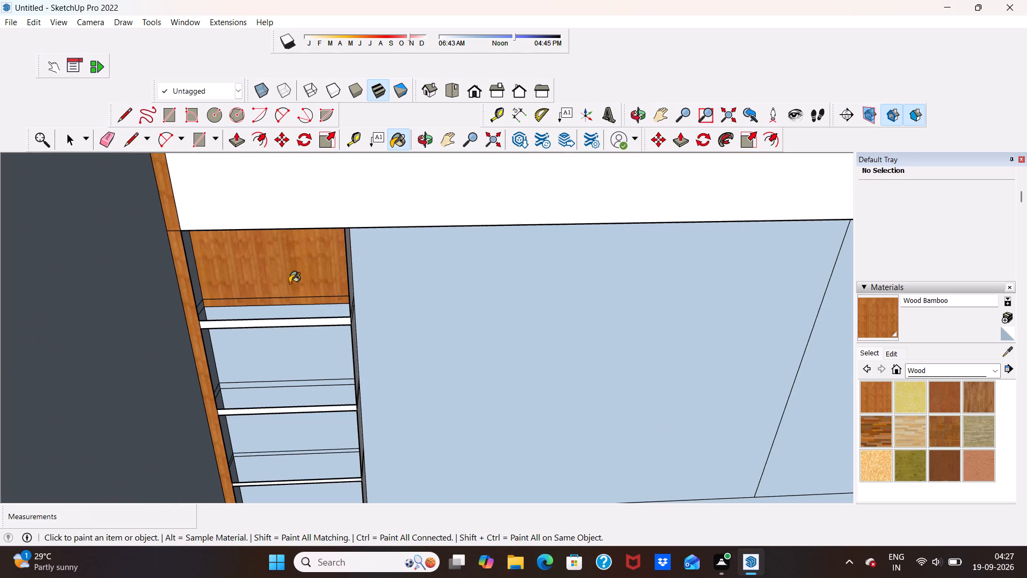
pyautogui.click(289, 313)
pyautogui.scroll(-6, 295, 296)
pyautogui.scroll(2, 282, 343)
pyautogui.moveTo(281, 338); pyautogui.dragTo(317, 241, button='middle')
pyautogui.click(298, 390)
pyautogui.click(312, 463)
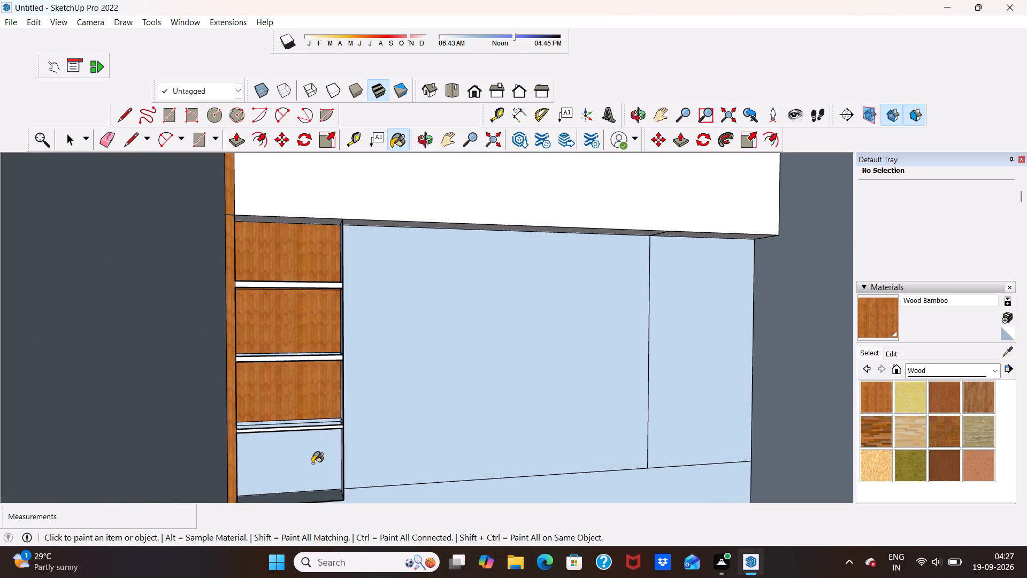
# Paint the front edges of the first and second shelves and the back strip behind the second shelf with Wood Bamboo.
pyautogui.moveTo(299, 406); pyautogui.dragTo(308, 493, button='middle')
pyautogui.scroll(4, 304, 420)
pyautogui.scroll(-4, 301, 403)
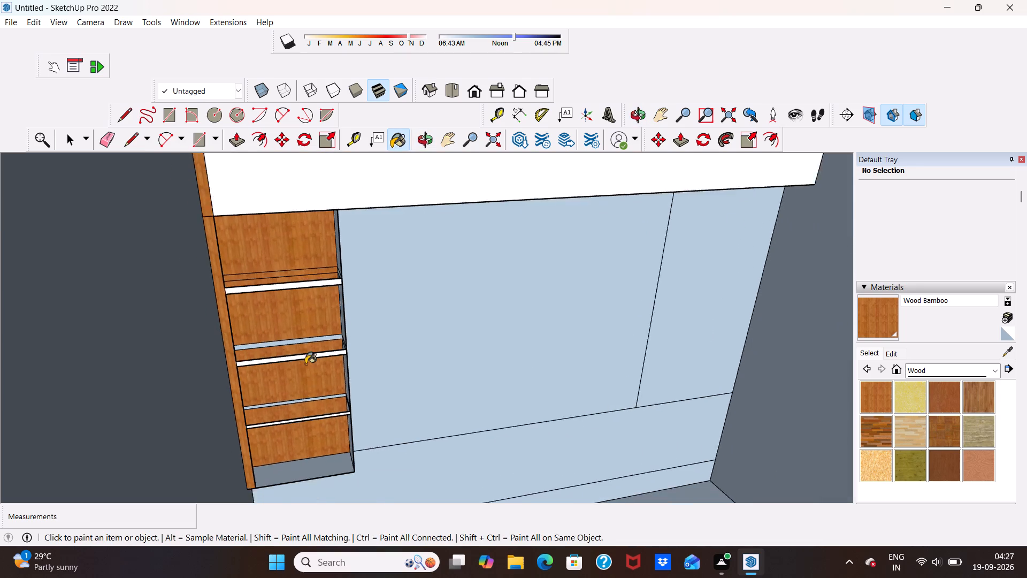
pyautogui.scroll(8, 305, 362)
pyautogui.click(294, 356)
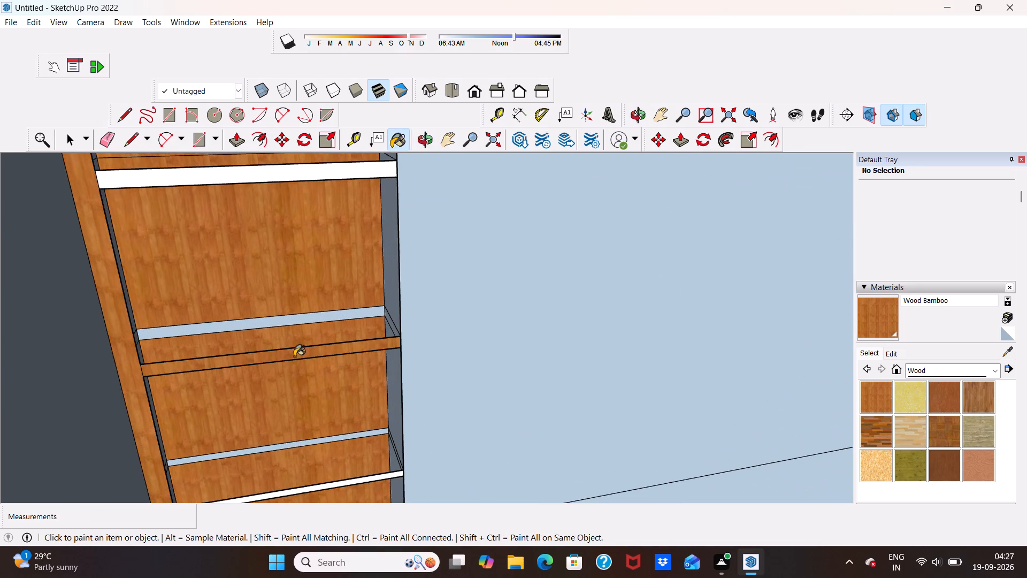
pyautogui.click(268, 172)
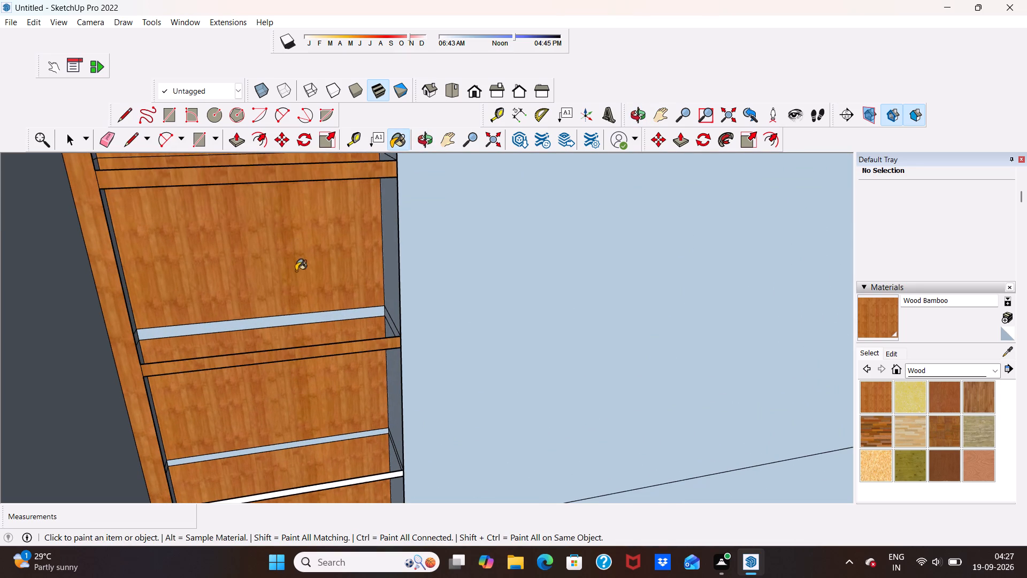
pyautogui.click(310, 316)
# Paint the back strip behind the third shelf with Wood Bamboo.
pyautogui.scroll(-11, 312, 305)
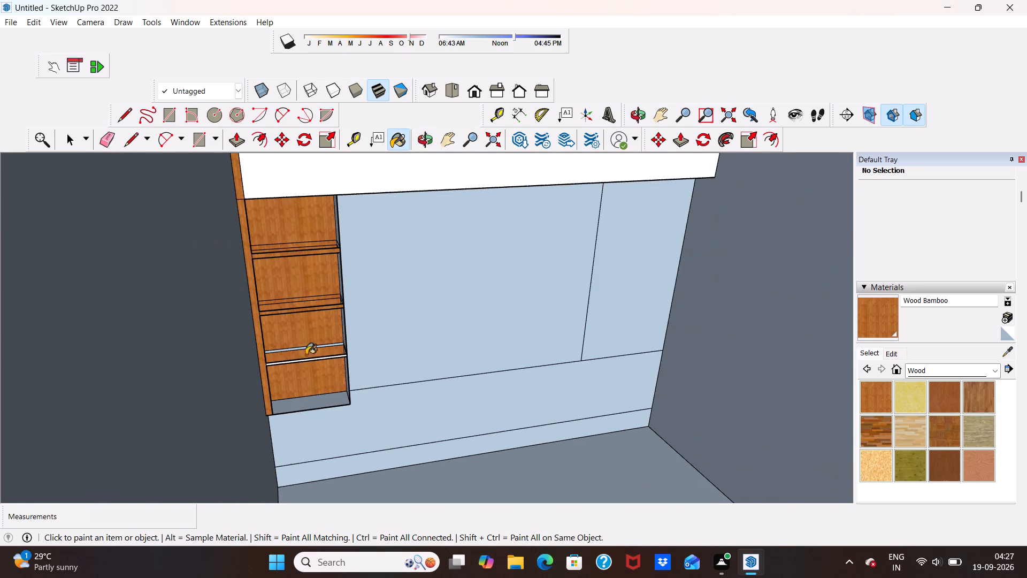
pyautogui.moveTo(309, 377); pyautogui.dragTo(316, 329, button='middle')
pyautogui.scroll(9, 325, 386)
pyautogui.moveTo(316, 338); pyautogui.dragTo(323, 373, button='middle')
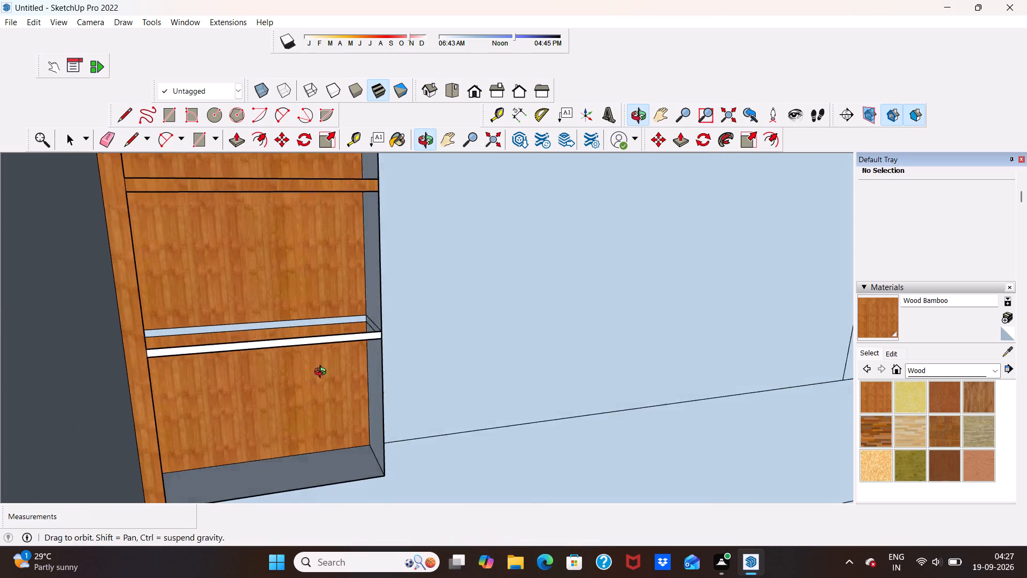
pyautogui.moveTo(323, 373); pyautogui.dragTo(331, 412, button='middle')
pyautogui.scroll(5, 311, 291)
pyautogui.click(297, 328)
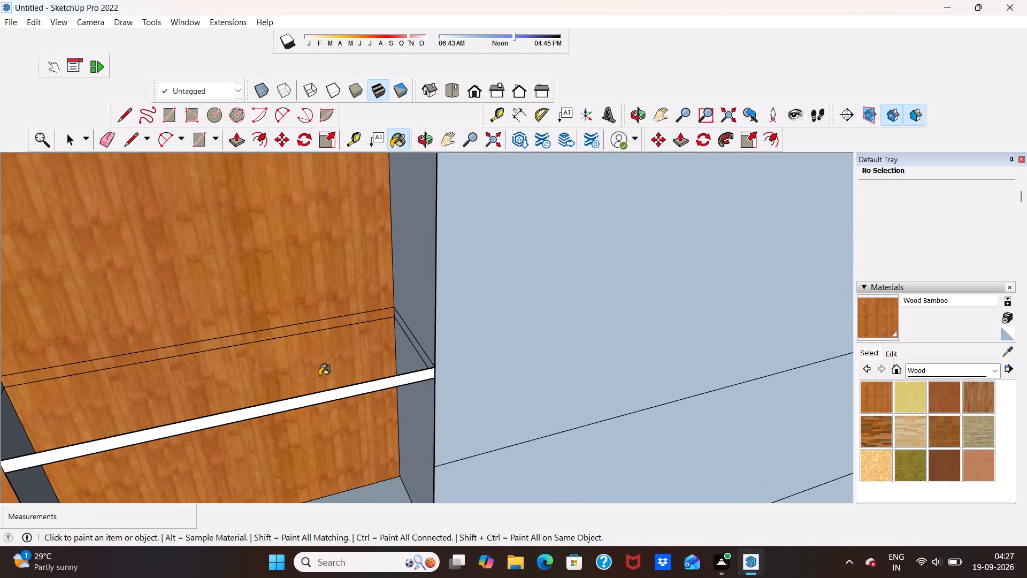
# Paint the front edge of the third shelf with Wood Bamboo.
pyautogui.click(328, 395)
# Paint the right inner side faces of the top three compartments and the side strip at the first shelf with Wood Bamboo.
pyautogui.scroll(-10, 334, 336)
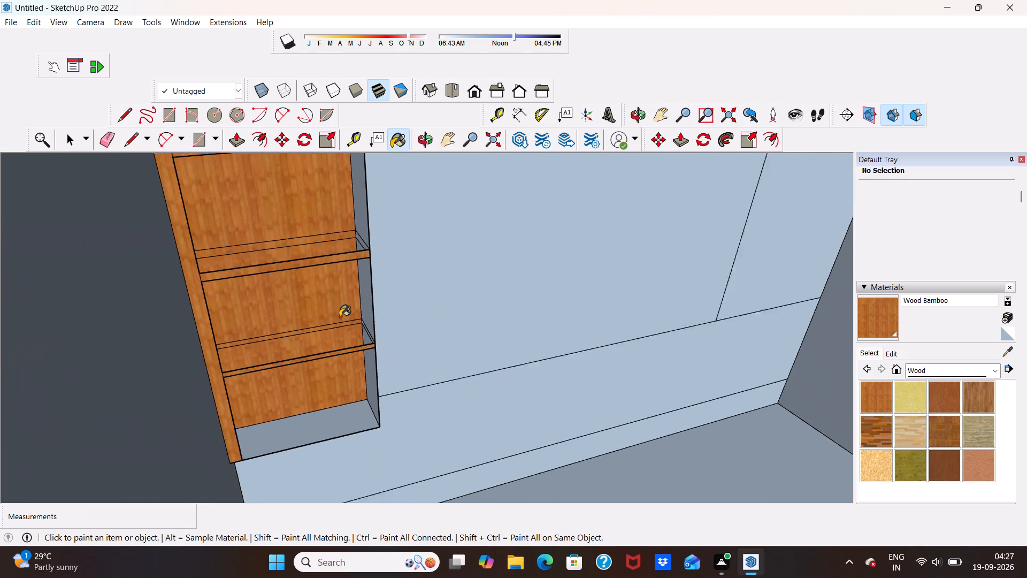
pyautogui.scroll(-2, 340, 317)
pyautogui.scroll(3, 341, 332)
pyautogui.moveTo(324, 330); pyautogui.dragTo(336, 349, button='middle')
pyautogui.scroll(-16, 335, 343)
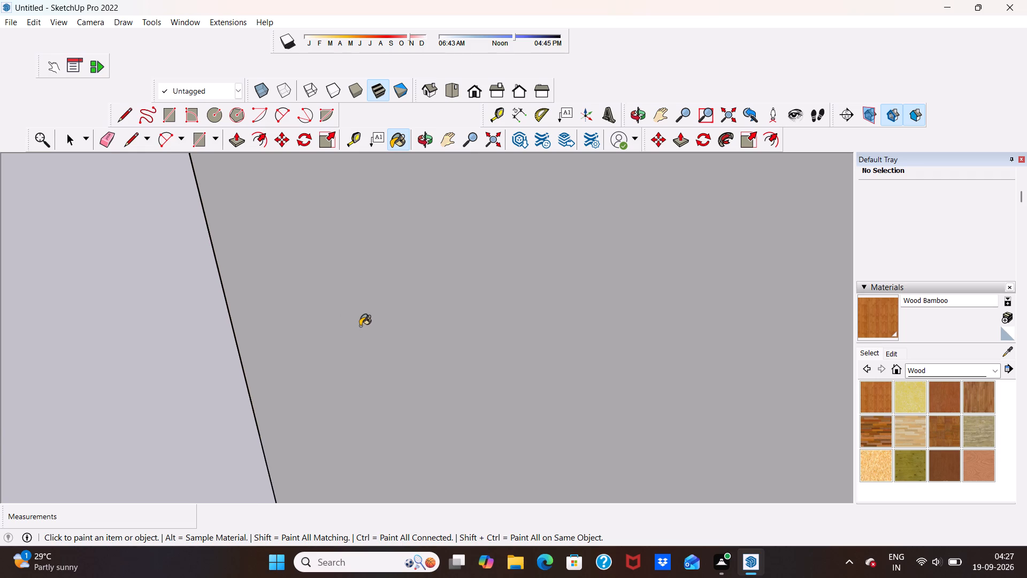
pyautogui.scroll(-20, 357, 324)
pyautogui.scroll(-20, 357, 324)
pyautogui.scroll(-5, 357, 324)
pyautogui.scroll(3, 405, 314)
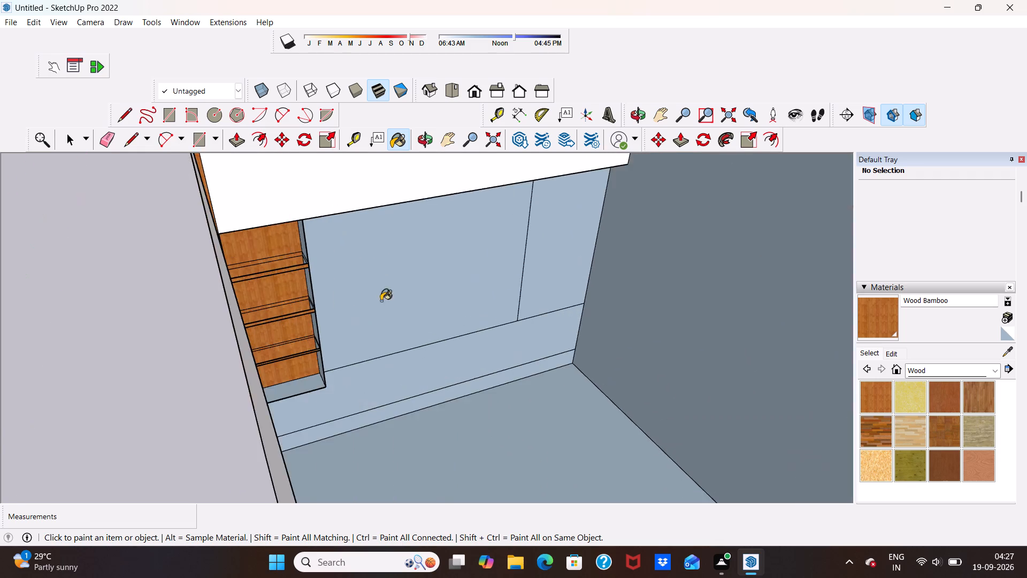
pyautogui.scroll(9, 381, 301)
pyautogui.scroll(-3, 300, 286)
pyautogui.moveTo(265, 275); pyautogui.dragTo(299, 285, button='middle')
pyautogui.scroll(5, 249, 210)
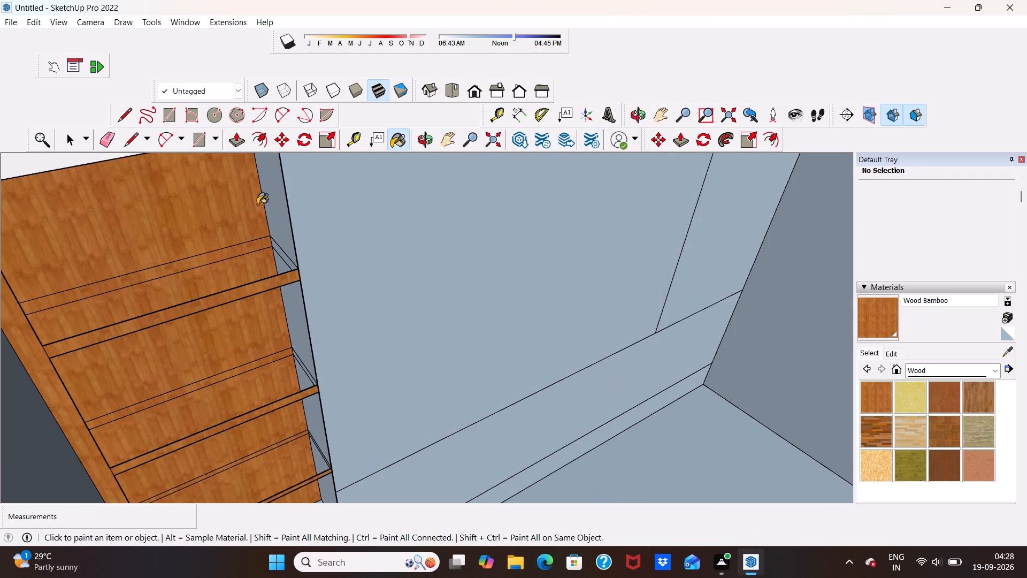
pyautogui.click(273, 203)
pyautogui.click(281, 255)
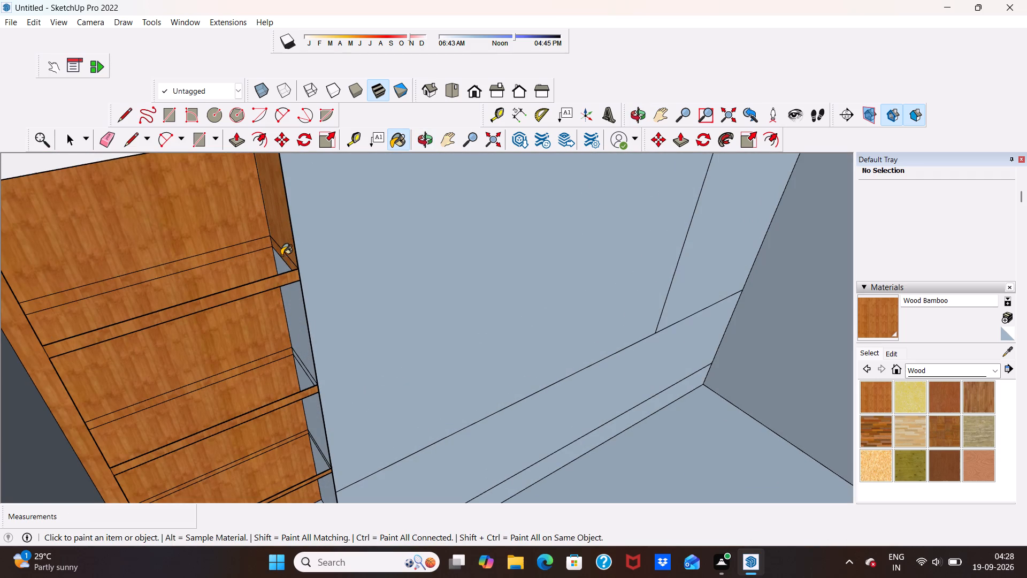
pyautogui.click(281, 268)
pyautogui.click(302, 364)
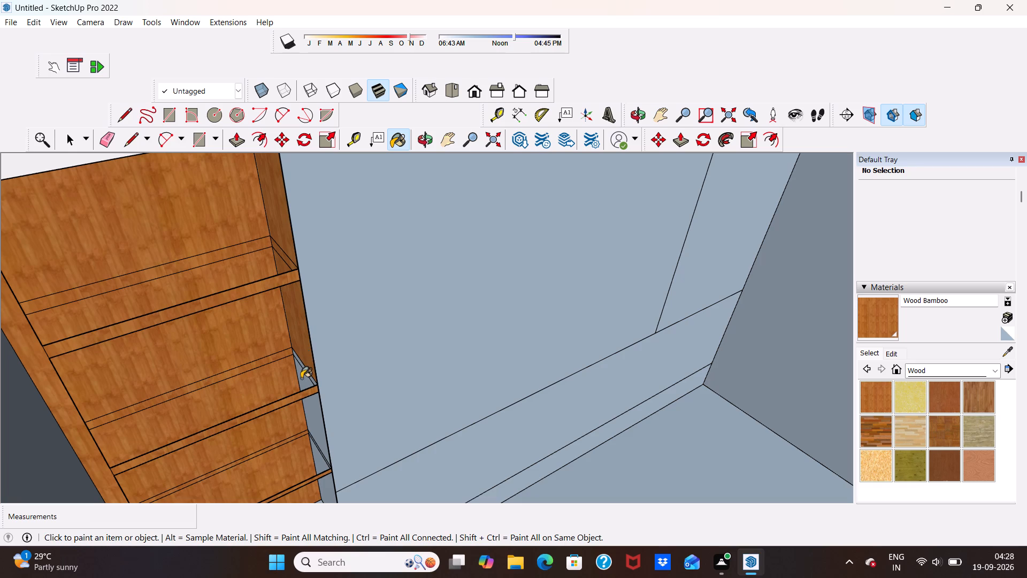
pyautogui.click(303, 378)
pyautogui.click(305, 374)
pyautogui.click(306, 373)
# Paint the right inner side strips at the second and third shelves and the bottom compartment's right inner face with Wood Bamboo.
pyautogui.scroll(-6, 270, 273)
pyautogui.scroll(12, 290, 339)
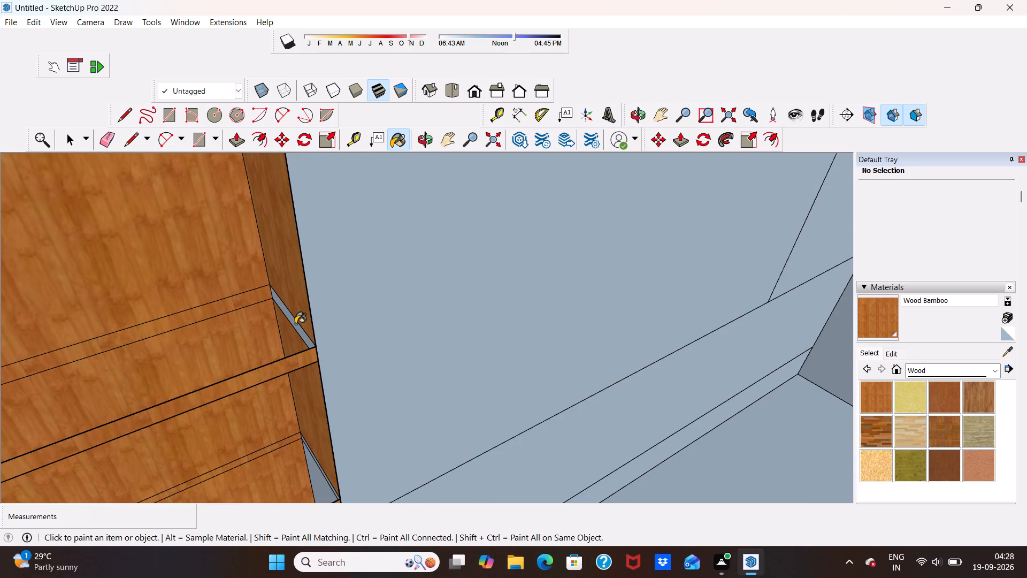
pyautogui.click(295, 324)
pyautogui.scroll(-9, 293, 298)
pyautogui.scroll(10, 290, 370)
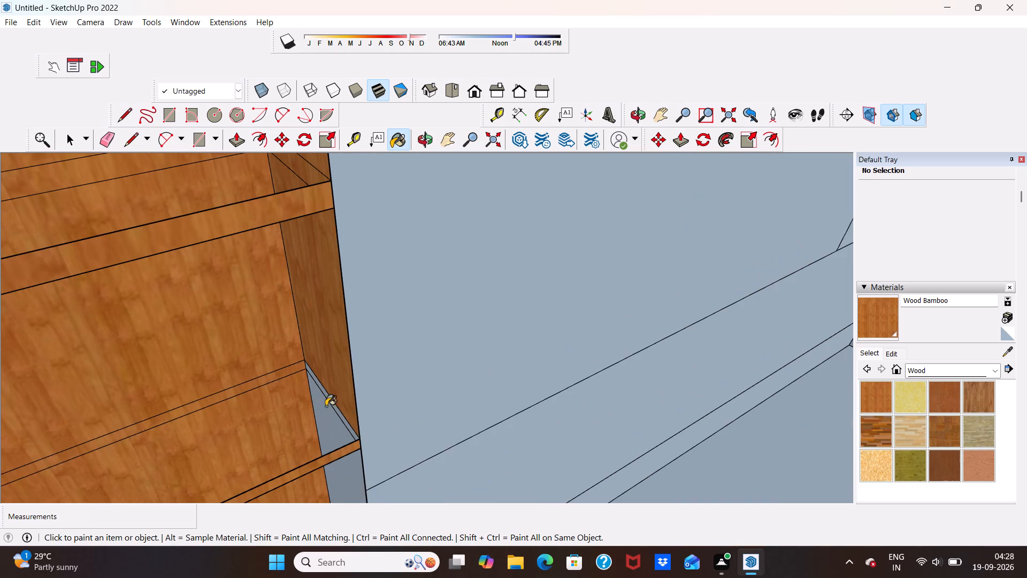
pyautogui.click(331, 393)
pyautogui.click(324, 412)
# Paint the floor face of the bottom compartment with Wood Bamboo.
pyautogui.scroll(-15, 300, 294)
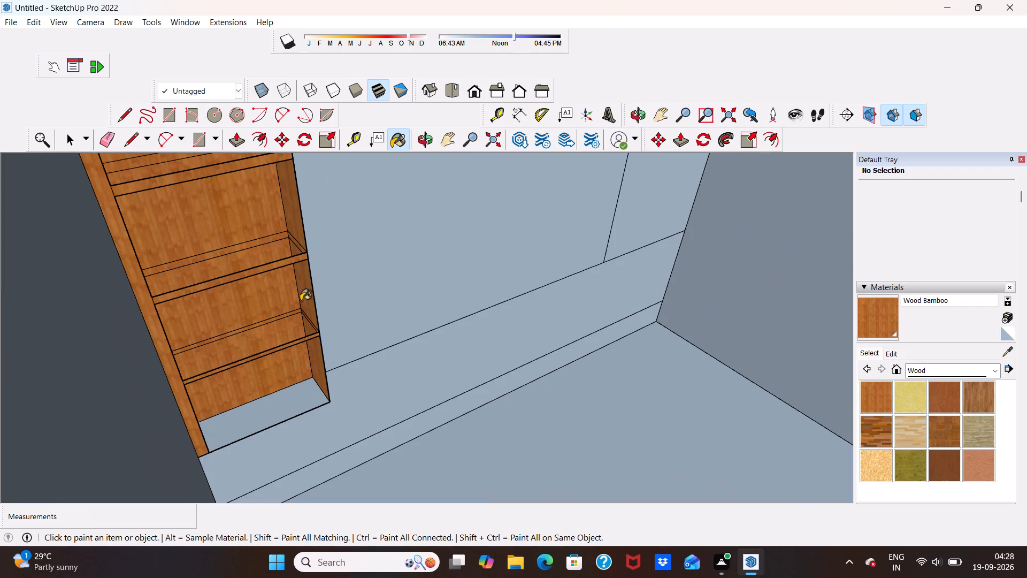
pyautogui.scroll(-20, 303, 386)
pyautogui.scroll(-12, 303, 386)
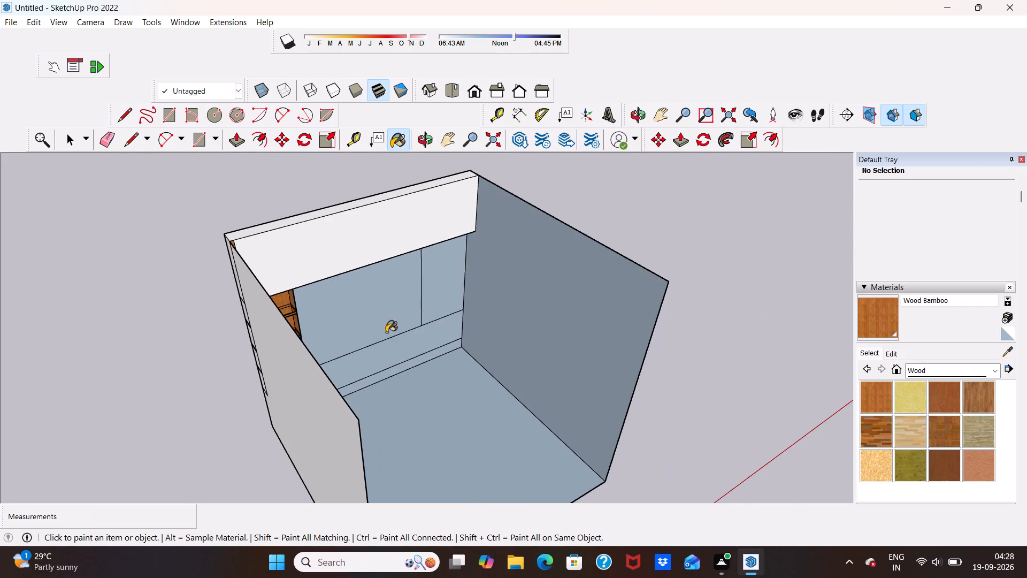
pyautogui.moveTo(387, 332); pyautogui.dragTo(289, 339, button='middle')
pyautogui.scroll(11, 300, 315)
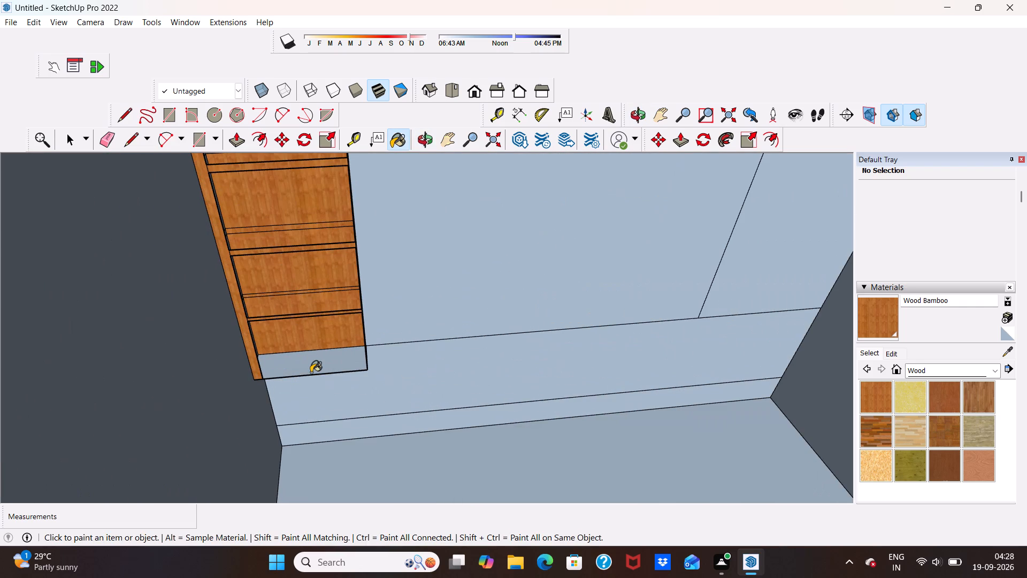
pyautogui.click(309, 366)
# Paint the left inner side faces of the bottom, third and second compartments with Wood Bamboo.
pyautogui.scroll(11, 316, 387)
pyautogui.scroll(-6, 323, 351)
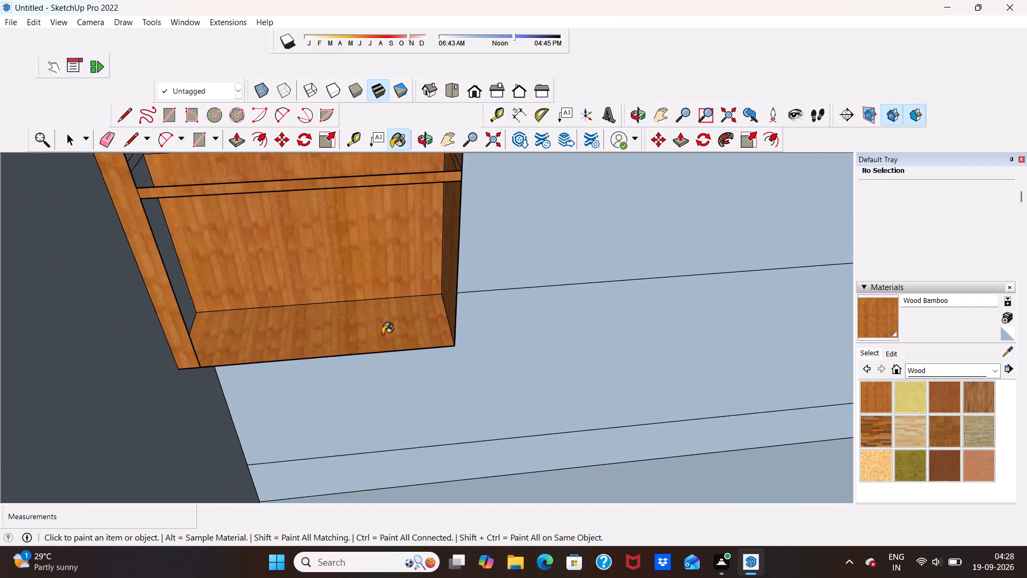
pyautogui.scroll(-10, 382, 334)
pyautogui.scroll(8, 326, 301)
pyautogui.moveTo(342, 378); pyautogui.dragTo(256, 400, button='middle')
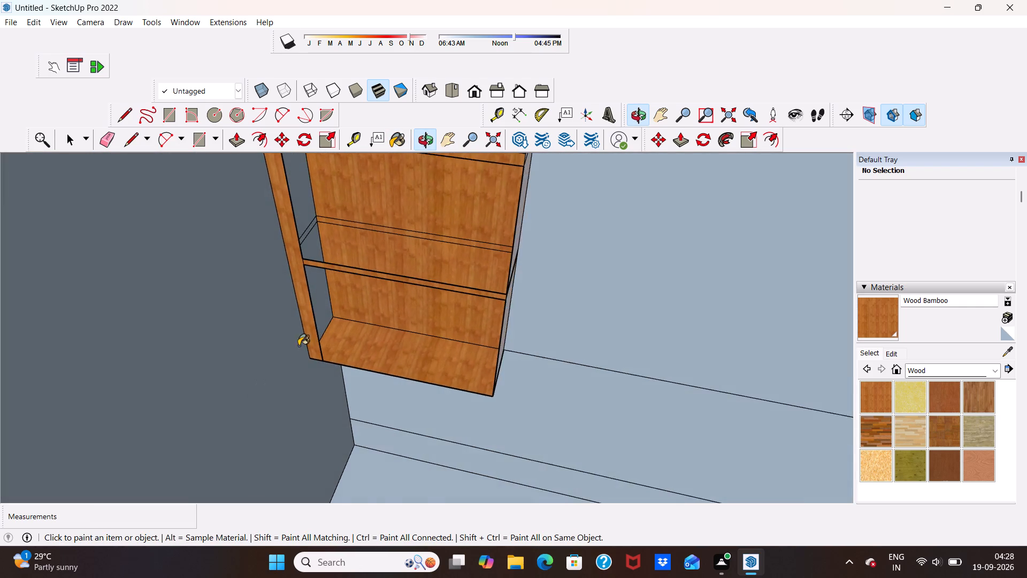
pyautogui.scroll(5, 311, 316)
pyautogui.click(316, 301)
pyautogui.scroll(-11, 317, 306)
pyautogui.scroll(2, 305, 241)
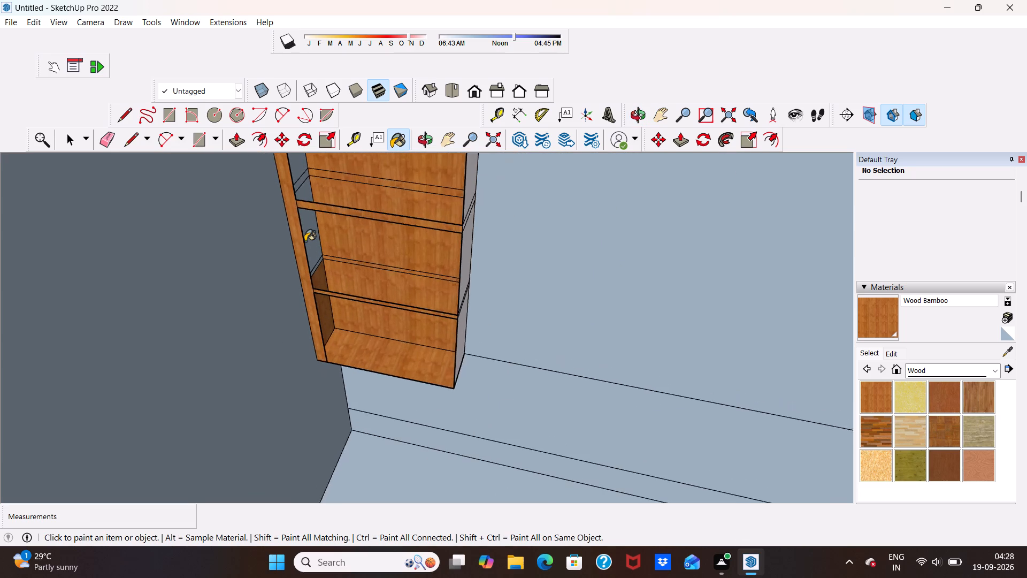
pyautogui.scroll(2, 305, 241)
pyautogui.click(310, 245)
pyautogui.scroll(-12, 298, 284)
pyautogui.scroll(10, 288, 217)
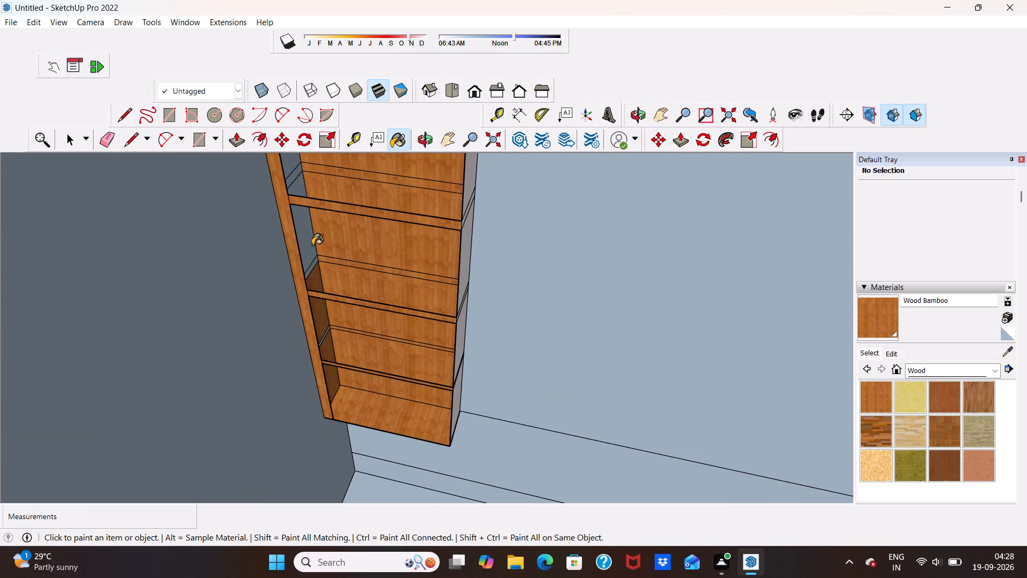
pyautogui.click(304, 247)
# Paint the remaining left inner side strips at the shelves and the top compartment's left inner face with Wood Bamboo.
pyautogui.scroll(-7, 302, 267)
pyautogui.scroll(12, 306, 268)
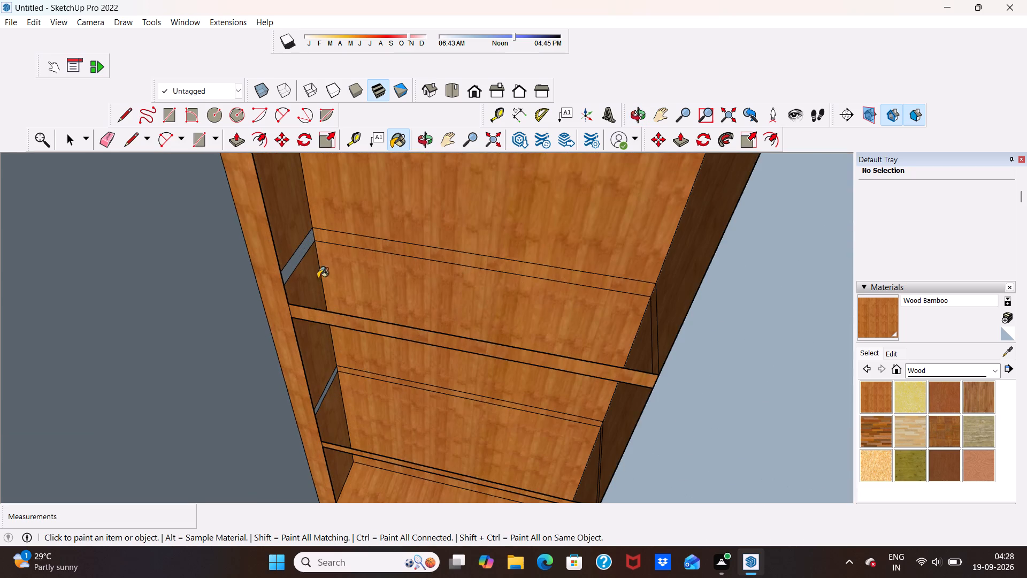
pyautogui.click(293, 263)
pyautogui.click(321, 402)
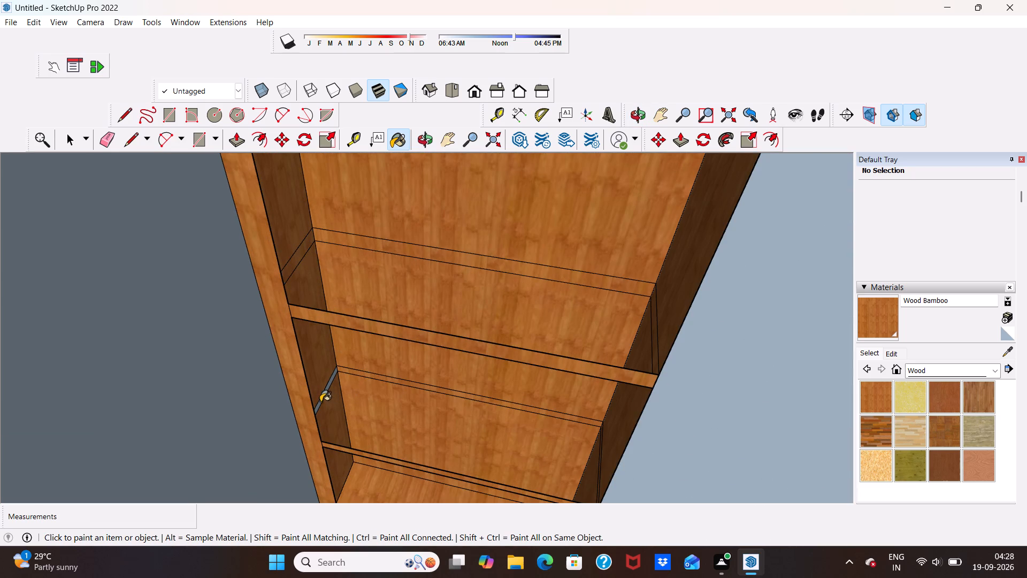
pyautogui.scroll(-14, 371, 392)
pyautogui.scroll(13, 352, 280)
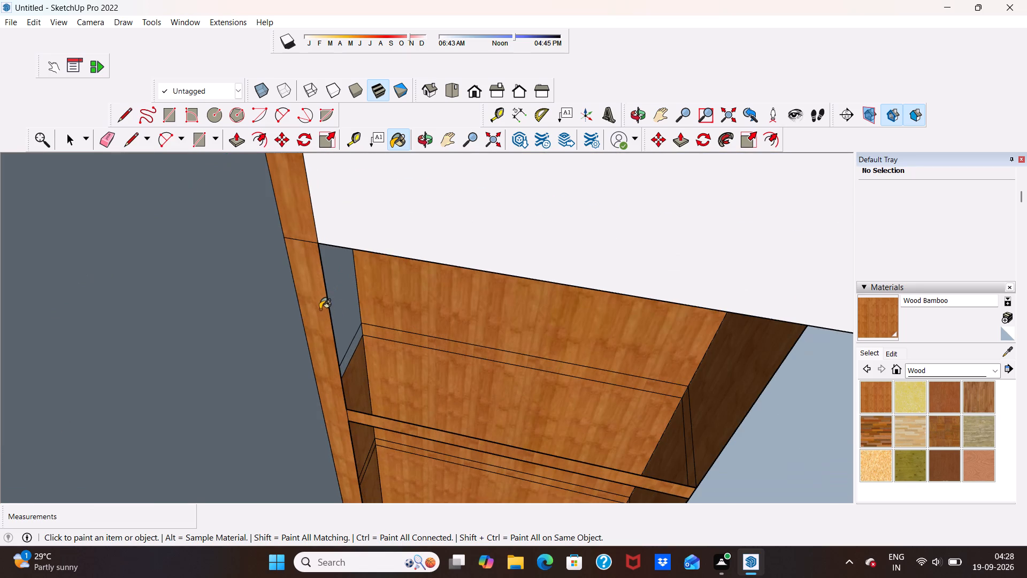
pyautogui.click(337, 309)
pyautogui.scroll(12, 363, 337)
pyautogui.moveTo(331, 372); pyautogui.dragTo(330, 370)
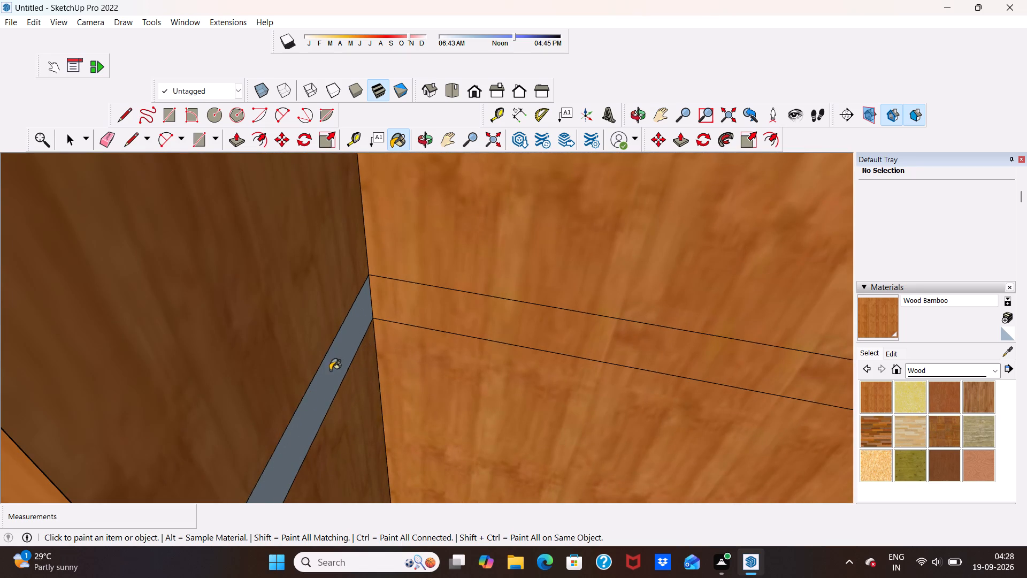
pyautogui.moveTo(330, 370); pyautogui.dragTo(329, 368)
# Paint the shelf unit's right outer side with Wood Bamboo along the top two compartments and the first shelf's end strip.
pyautogui.scroll(-20, 329, 367)
pyautogui.moveTo(384, 414); pyautogui.dragTo(502, 313, button='middle')
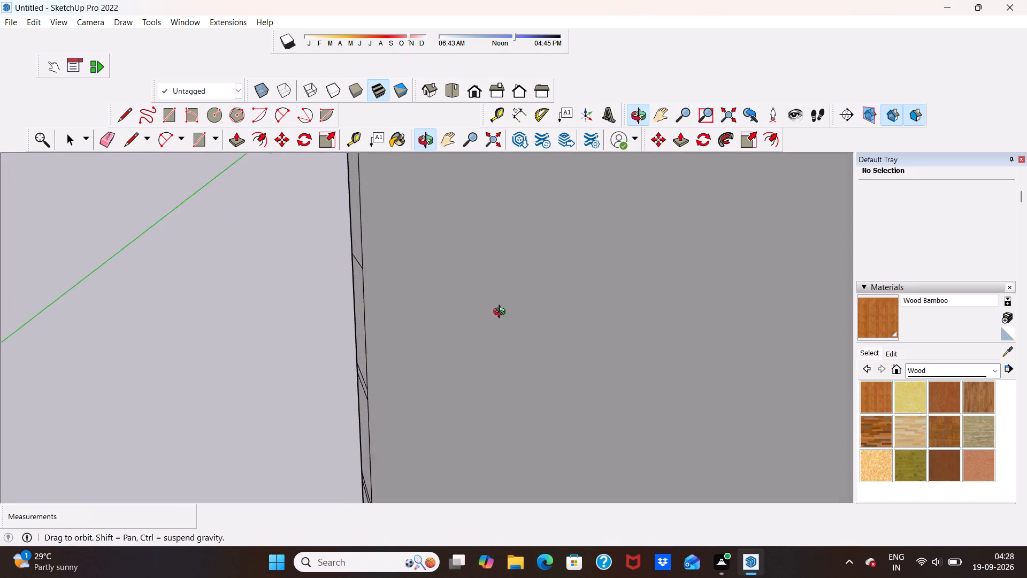
pyautogui.moveTo(502, 313); pyautogui.dragTo(419, 314, button='middle')
pyautogui.scroll(-6, 396, 298)
pyautogui.scroll(-5, 453, 376)
pyautogui.moveTo(507, 376); pyautogui.dragTo(494, 376, button='middle')
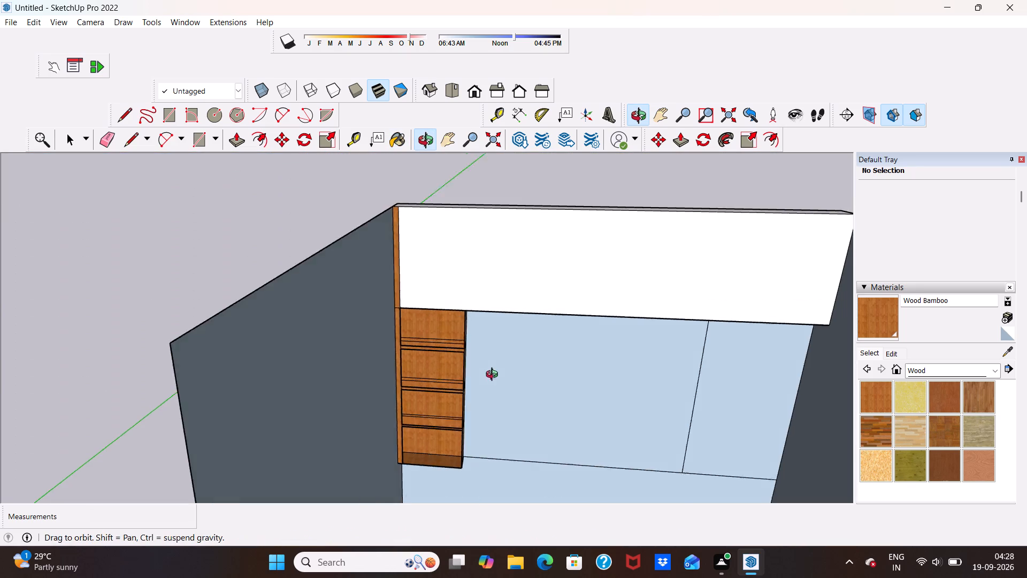
pyautogui.moveTo(494, 376); pyautogui.dragTo(415, 372, button='middle')
pyautogui.scroll(5, 476, 349)
pyautogui.click(444, 336)
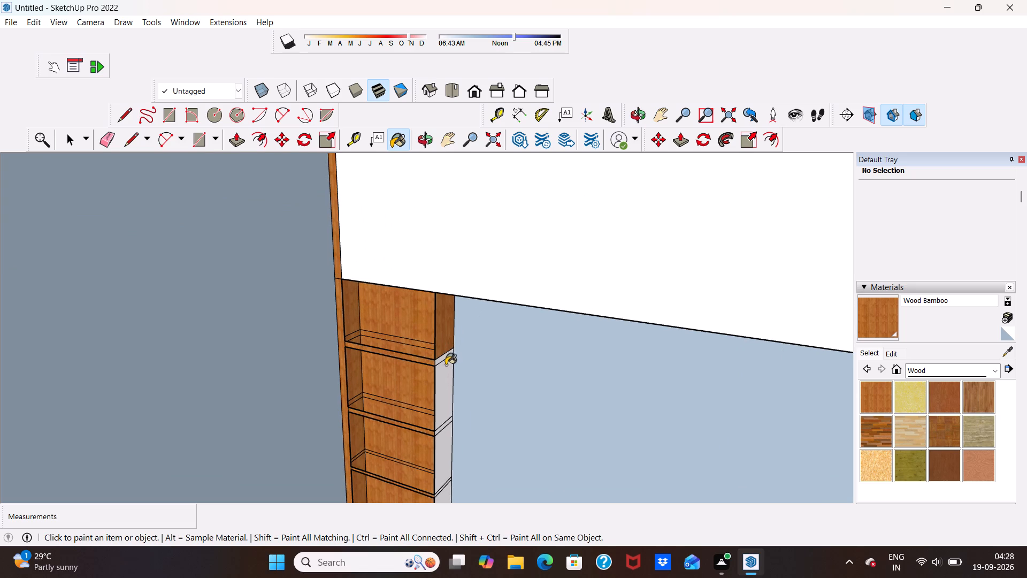
pyautogui.click(441, 361)
pyautogui.click(445, 383)
# Paint the rest of the unit's right outer side with Wood Bamboo: third and bottom compartments and the second and third shelves' end strips.
pyautogui.scroll(-7, 453, 318)
pyautogui.scroll(8, 469, 390)
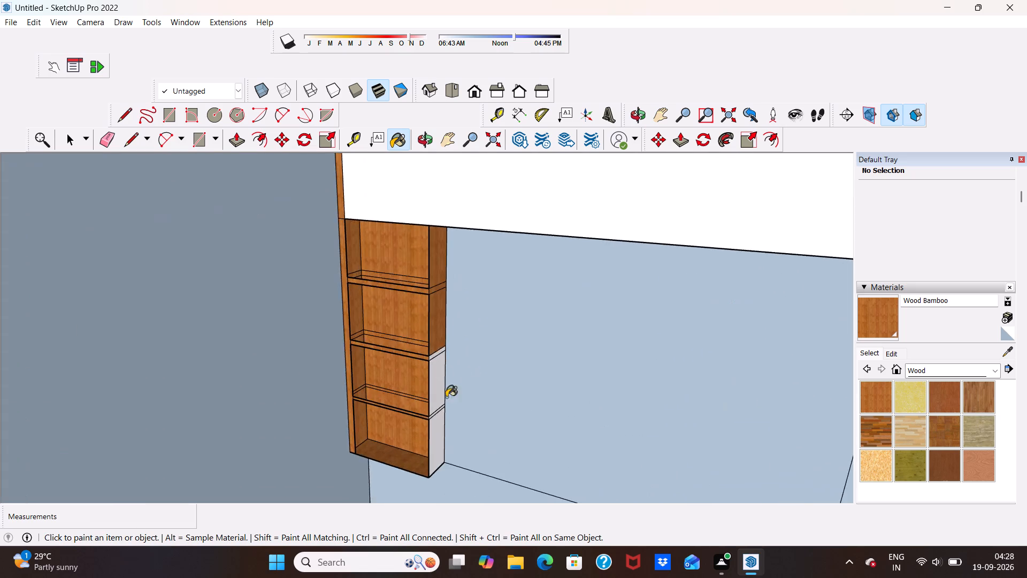
pyautogui.scroll(3, 446, 397)
pyautogui.click(433, 384)
pyautogui.click(421, 331)
pyautogui.scroll(-7, 429, 320)
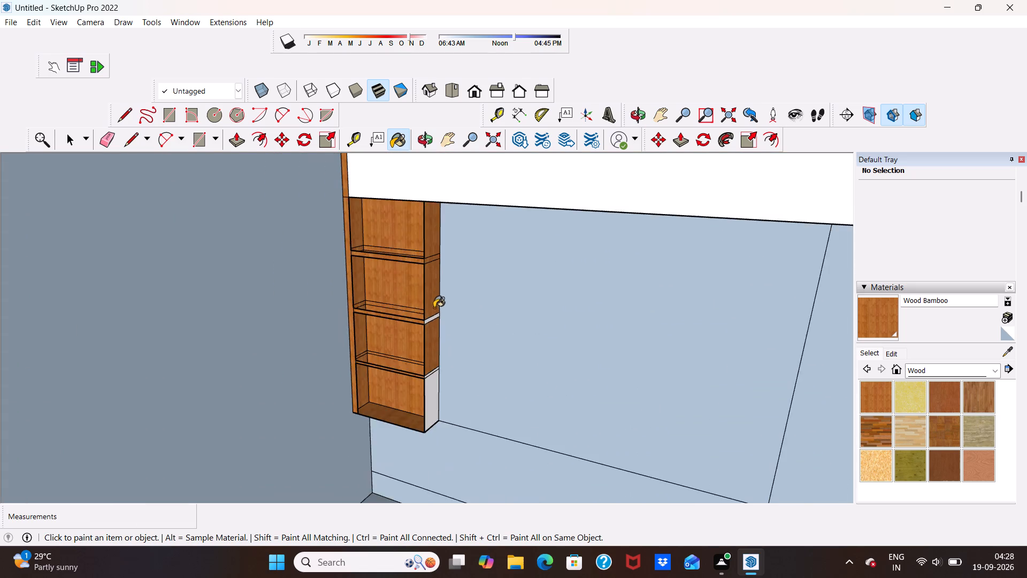
pyautogui.scroll(12, 434, 317)
pyautogui.click(421, 332)
pyautogui.scroll(-16, 426, 301)
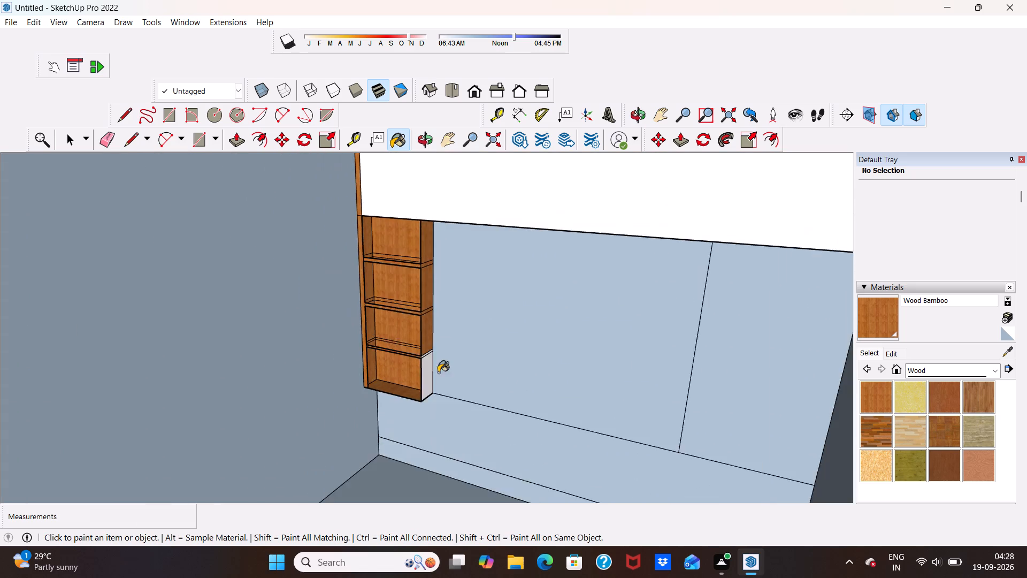
pyautogui.scroll(17, 440, 387)
pyautogui.click(415, 250)
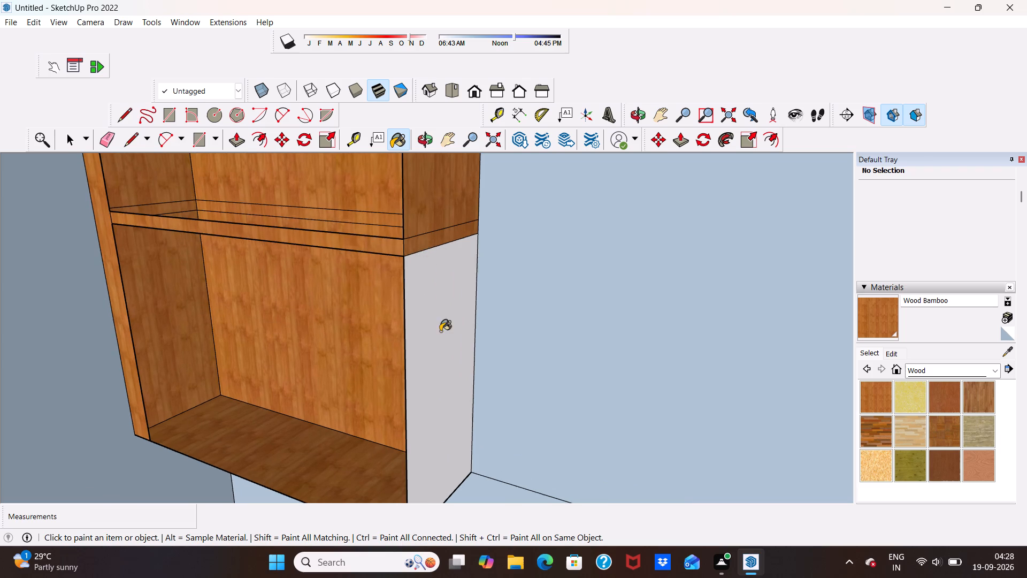
pyautogui.click(441, 333)
# Paint the upper band's underside with Wood Bamboo above the shelf unit and above the wide middle wall section.
pyautogui.scroll(-20, 376, 354)
pyautogui.scroll(-4, 376, 354)
pyautogui.scroll(5, 342, 265)
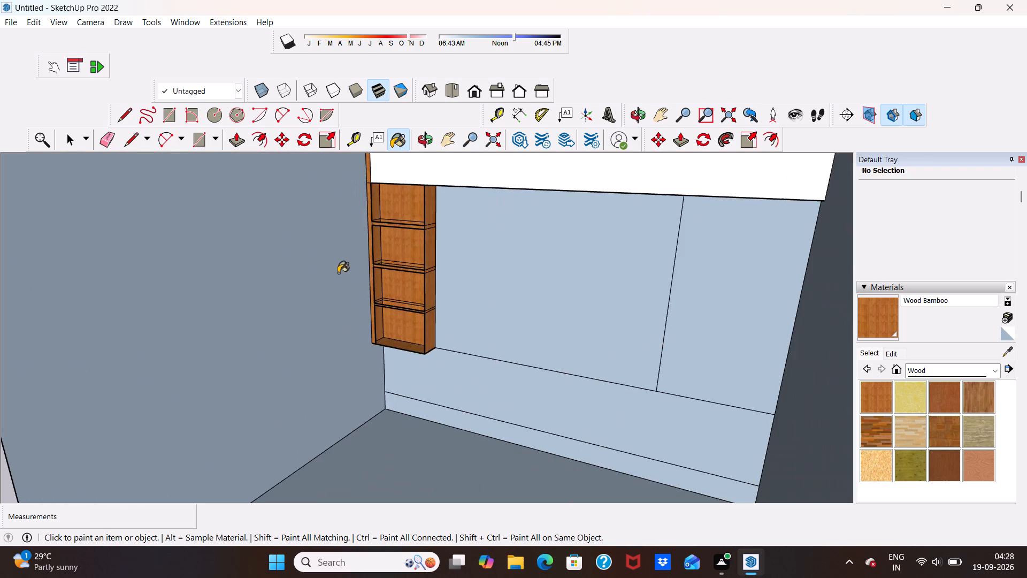
pyautogui.moveTo(339, 298); pyautogui.dragTo(446, 172, button='middle')
pyautogui.scroll(1, 447, 175)
pyautogui.moveTo(369, 278); pyautogui.dragTo(372, 232, button='middle')
pyautogui.moveTo(378, 238); pyautogui.dragTo(381, 267, button='middle')
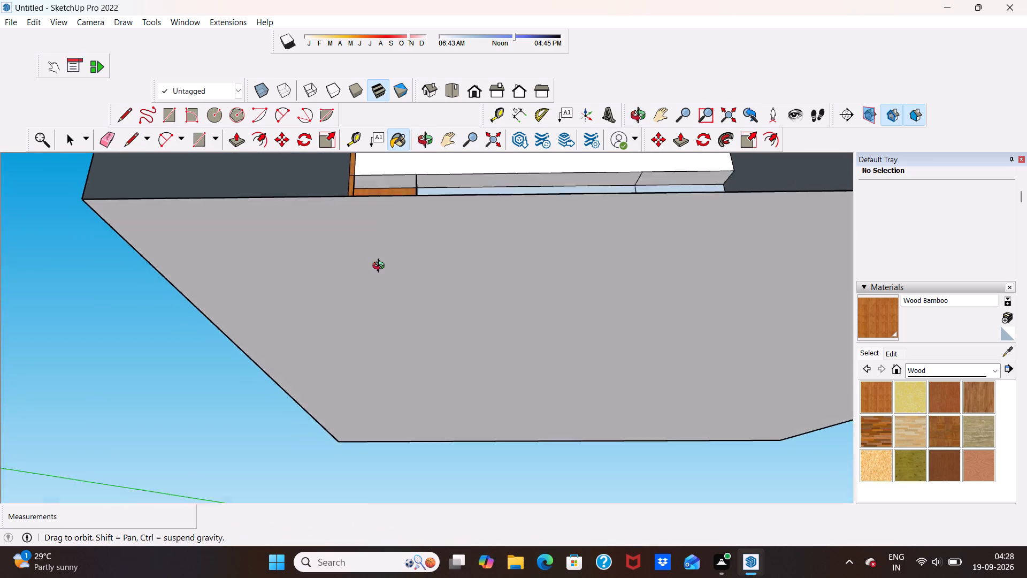
pyautogui.moveTo(381, 267); pyautogui.dragTo(381, 300, button='middle')
pyautogui.scroll(-11, 380, 268)
pyautogui.scroll(10, 382, 180)
pyautogui.scroll(-9, 364, 212)
pyautogui.scroll(11, 372, 178)
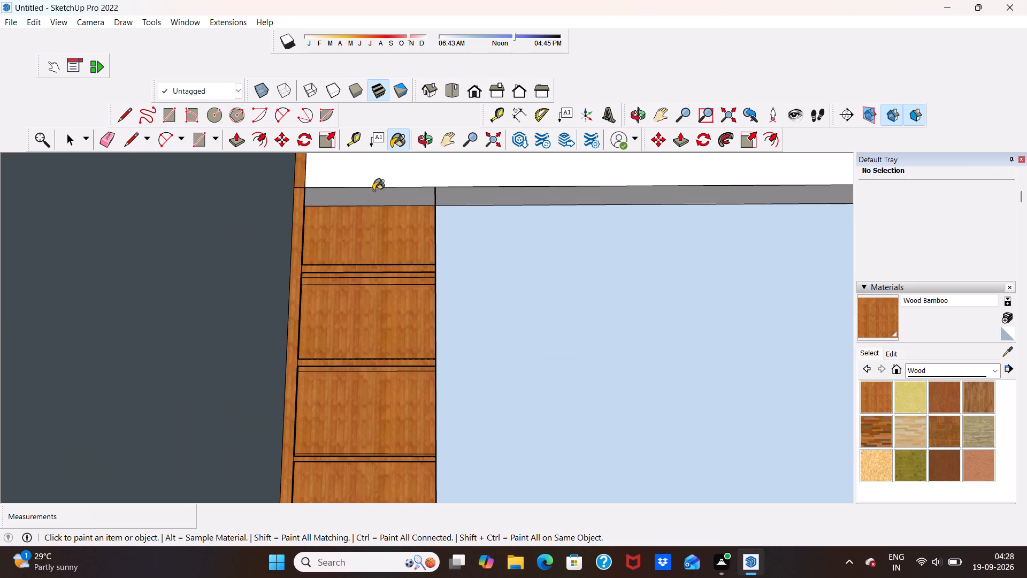
pyautogui.click(373, 191)
pyautogui.click(457, 194)
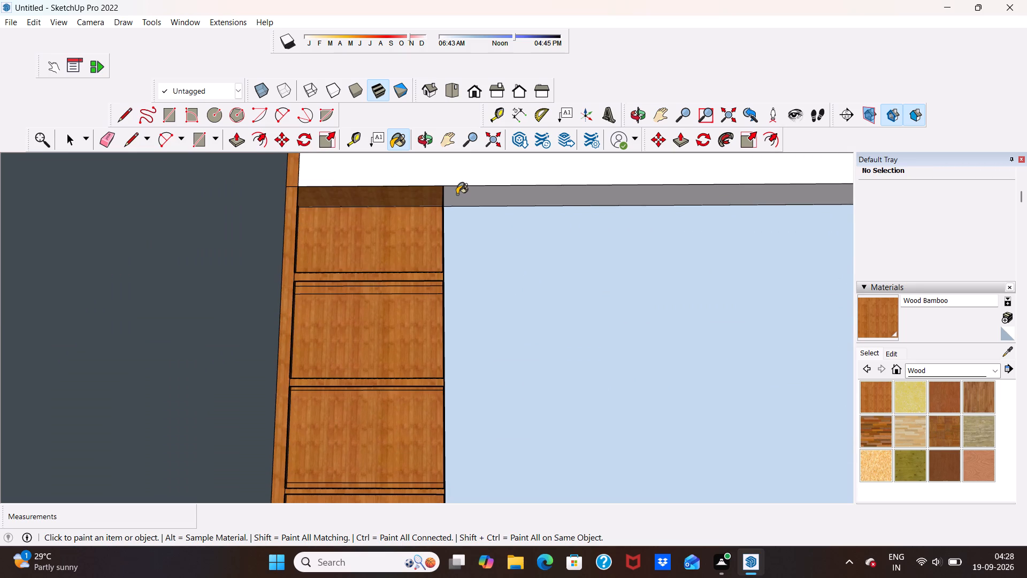
pyautogui.scroll(-11, 403, 227)
pyautogui.middleClick(379, 322)
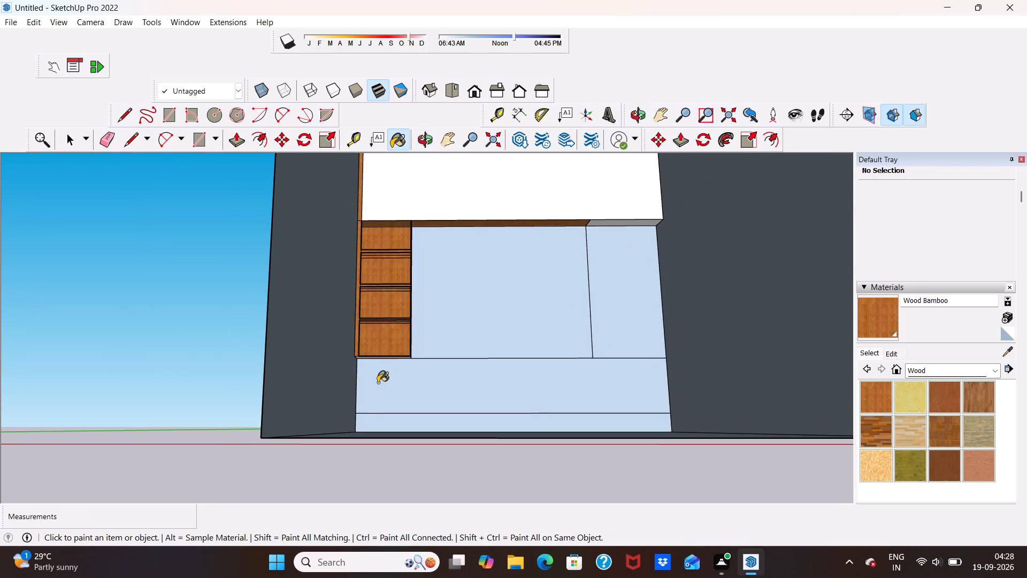
pyautogui.moveTo(379, 381); pyautogui.dragTo(395, 370, button='middle')
pyautogui.moveTo(394, 380); pyautogui.dragTo(401, 437, button='middle')
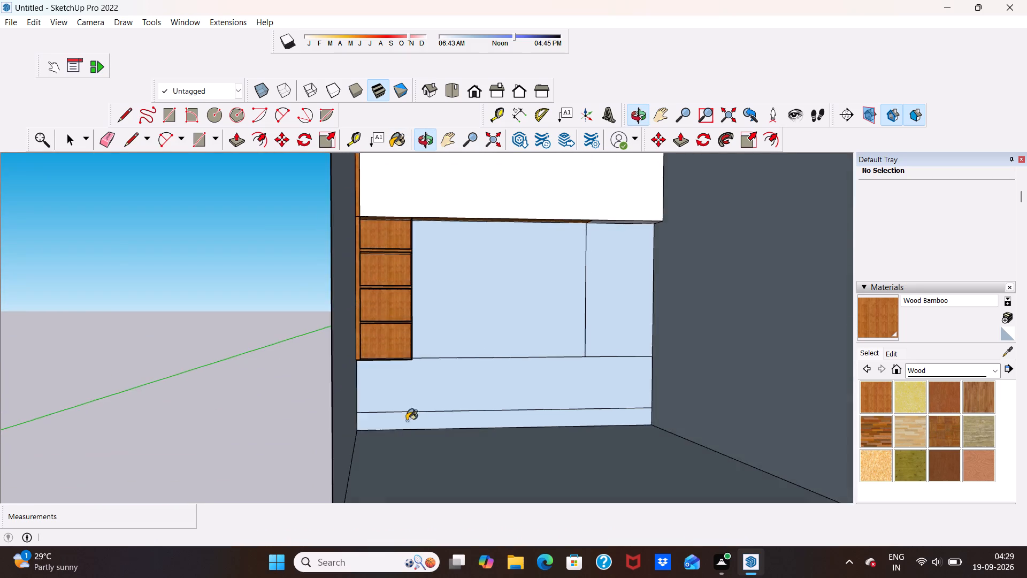
pyautogui.scroll(-8, 408, 391)
pyautogui.scroll(4, 496, 338)
pyautogui.press('space')
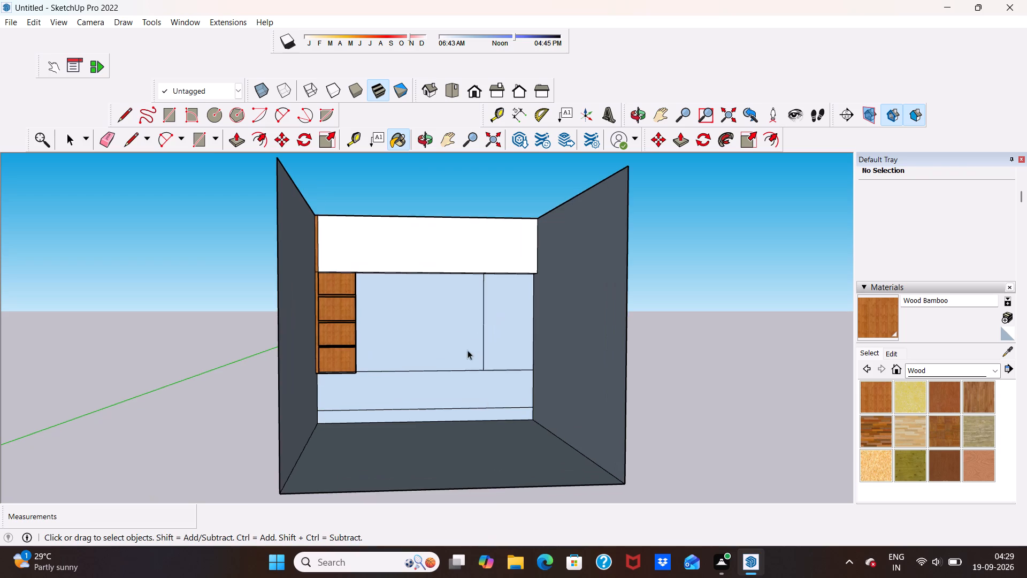
# Draw a horizontal line about 16' 9 5/8" long across the upper band's white front face, between its left and right edges.
pyautogui.moveTo(446, 321); pyautogui.dragTo(442, 354, button='middle')
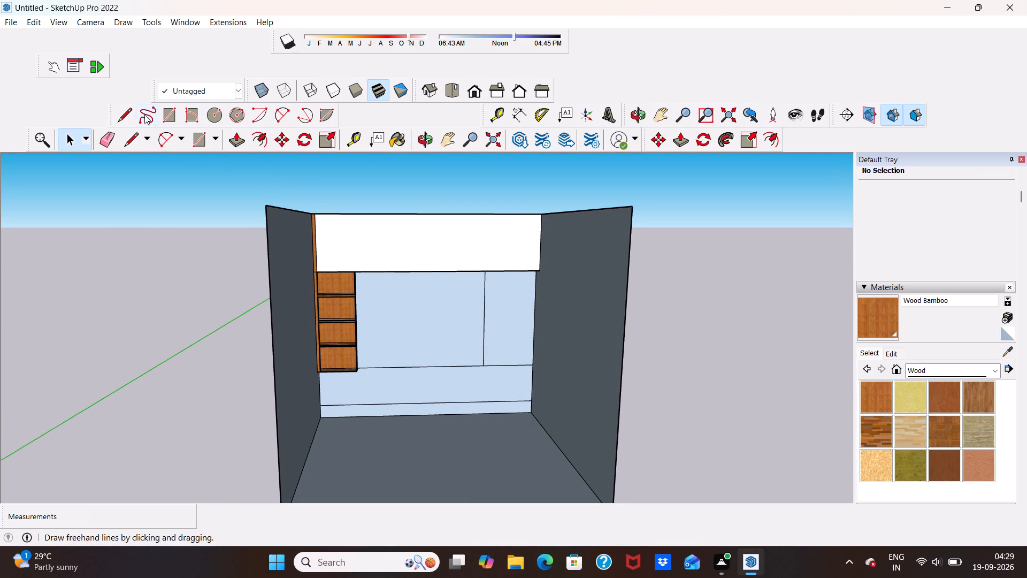
pyautogui.click(126, 115)
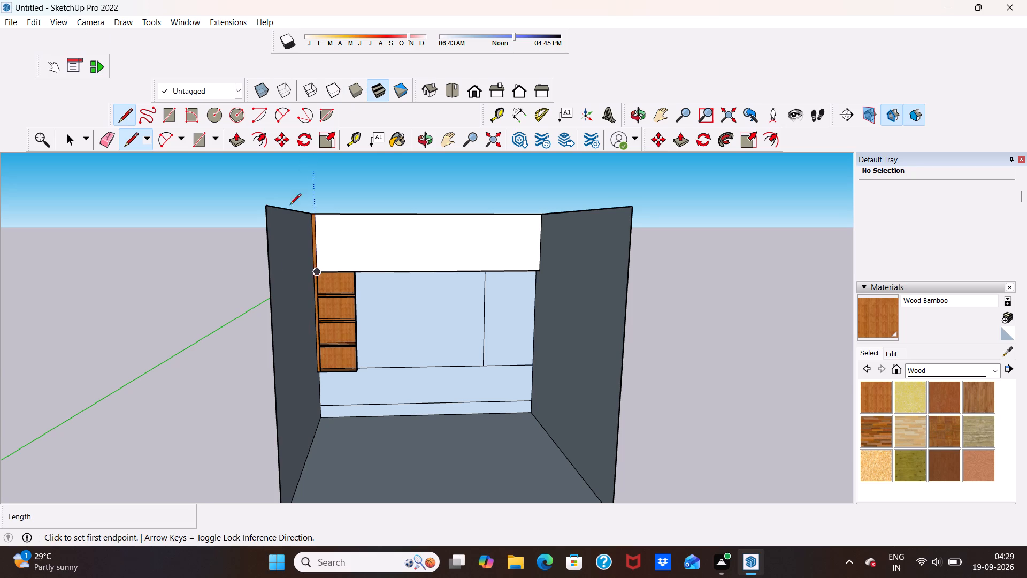
pyautogui.scroll(4, 397, 220)
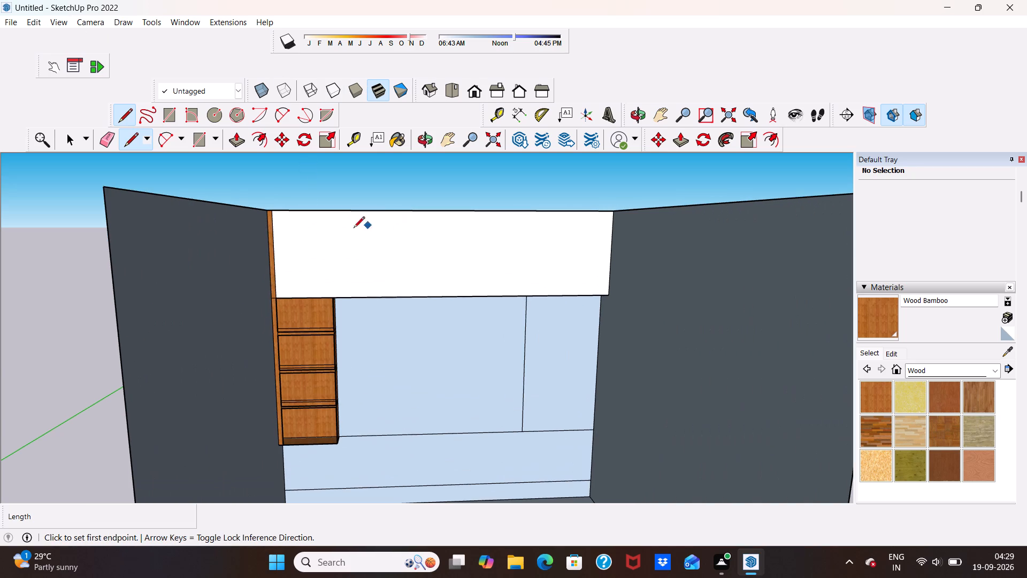
pyautogui.click(275, 247)
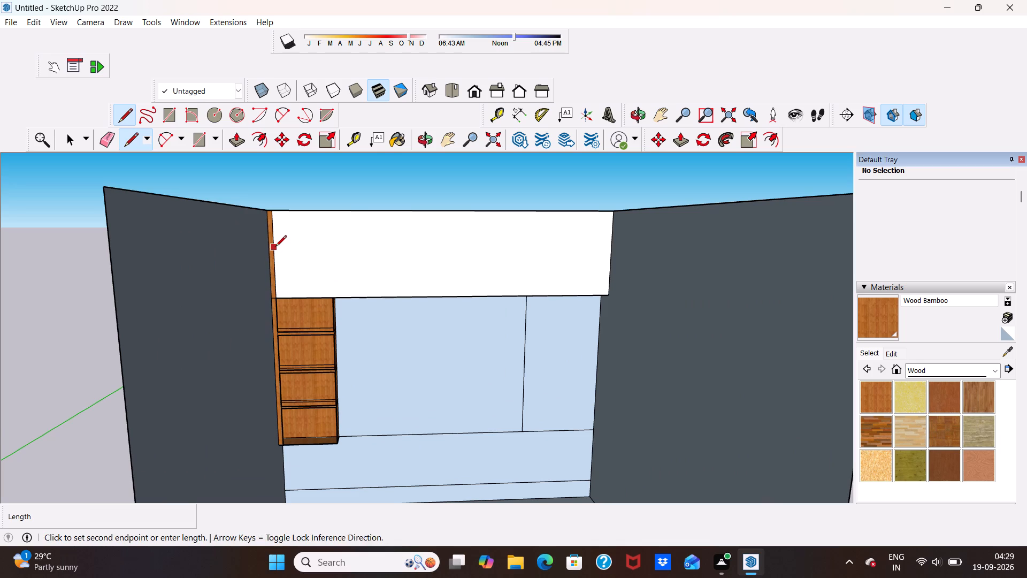
pyautogui.click(609, 241)
# Divide the upper band's lower strip into four panels with three vertical lines, each about 2' 5 3/4" long.
pyautogui.scroll(5, 610, 254)
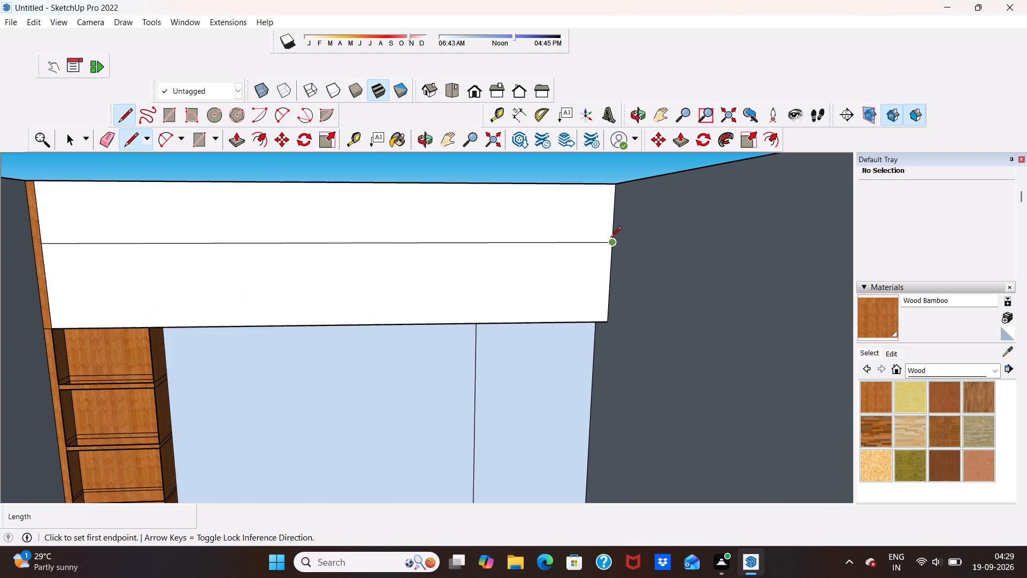
pyautogui.scroll(-6, 610, 238)
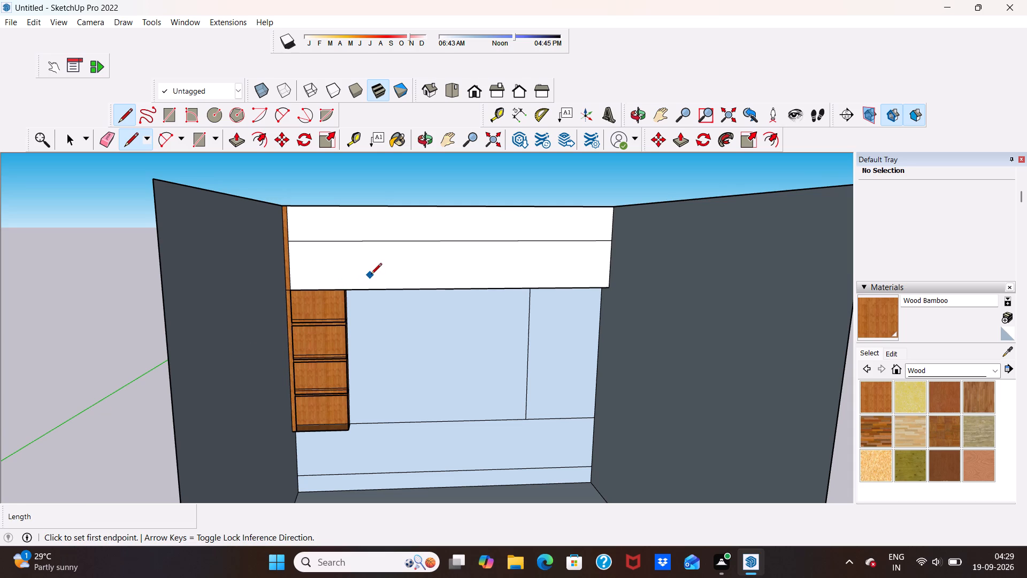
pyautogui.scroll(3, 371, 275)
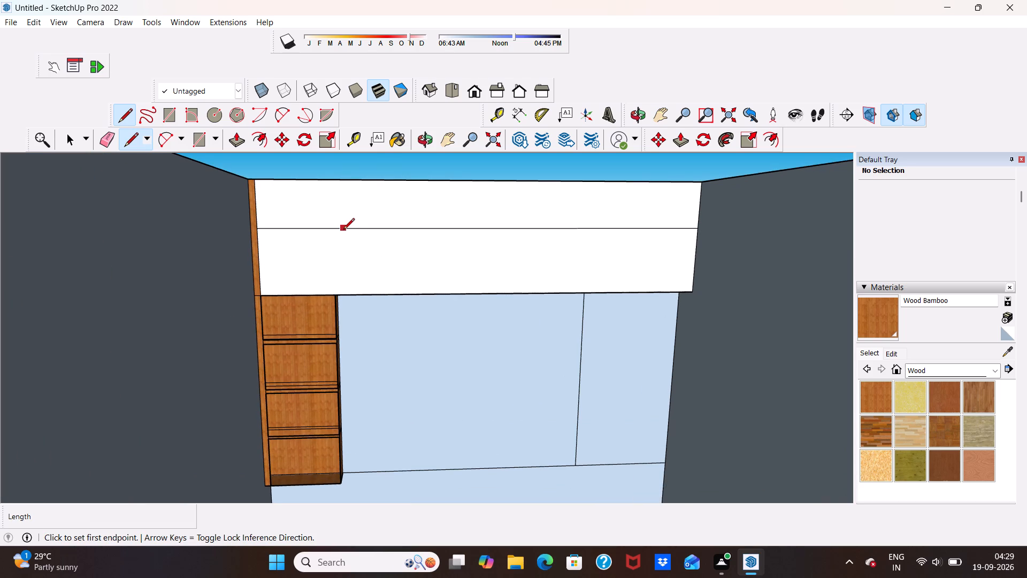
pyautogui.click(343, 230)
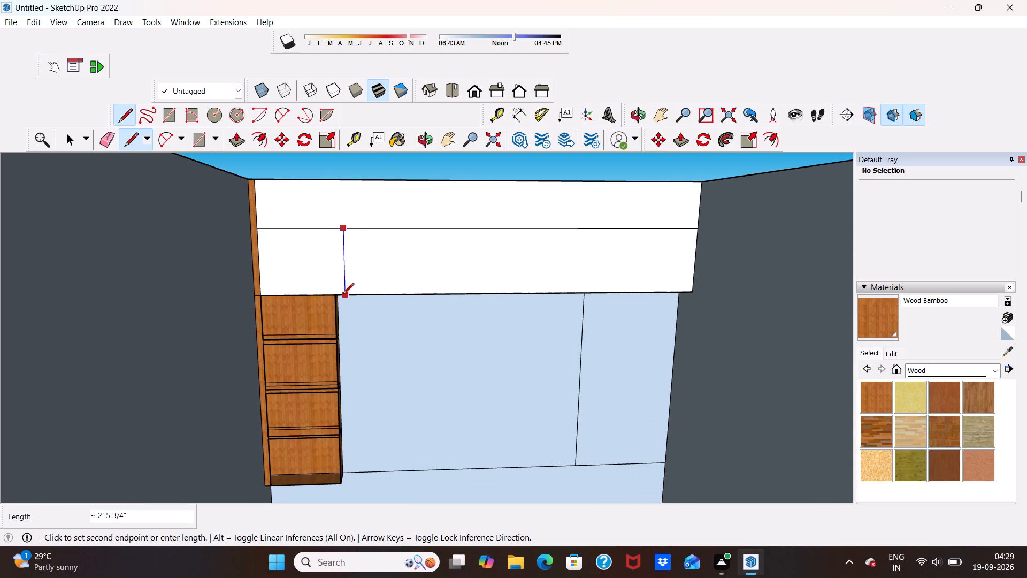
pyautogui.click(343, 295)
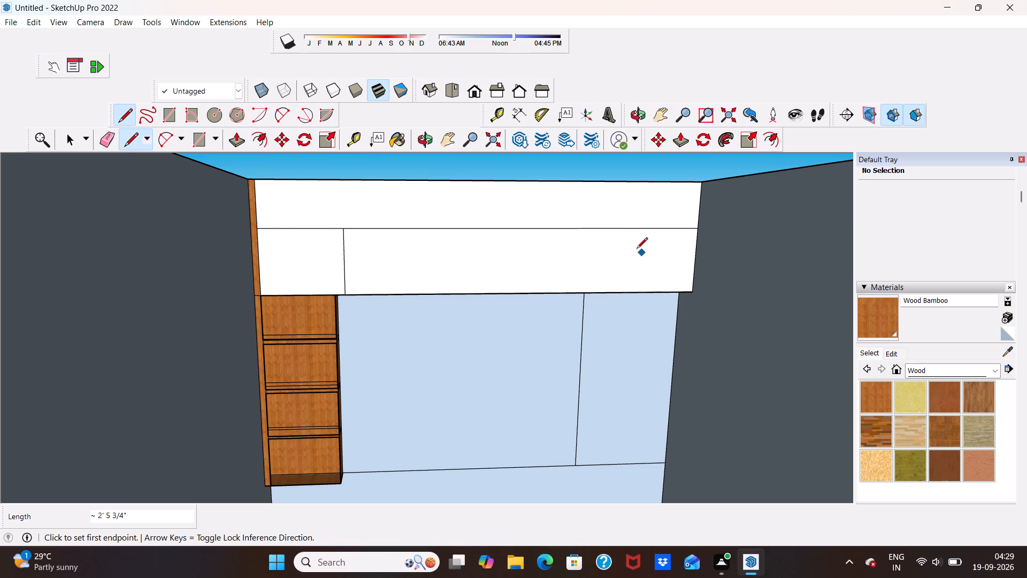
pyautogui.click(596, 230)
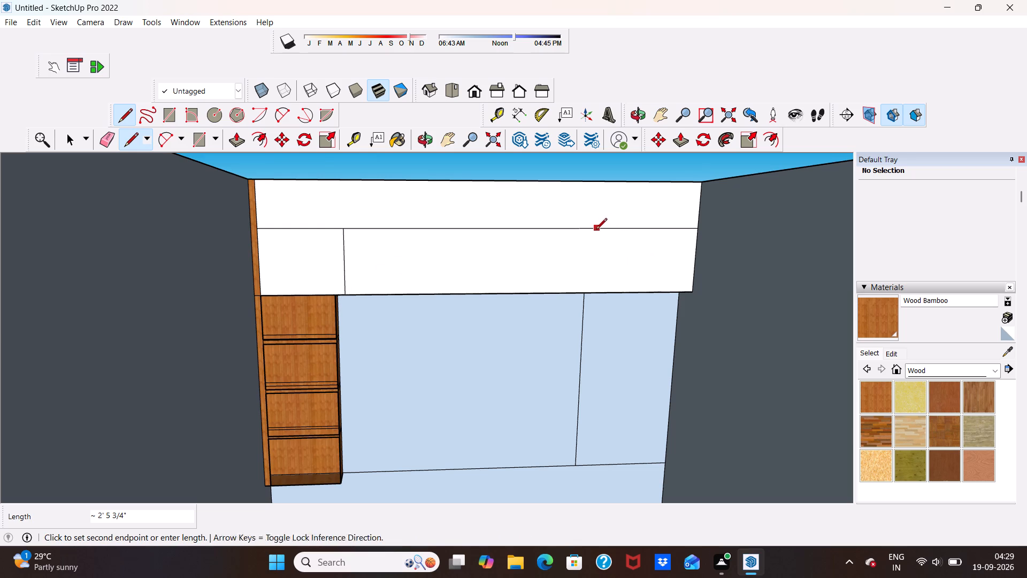
pyautogui.click(595, 291)
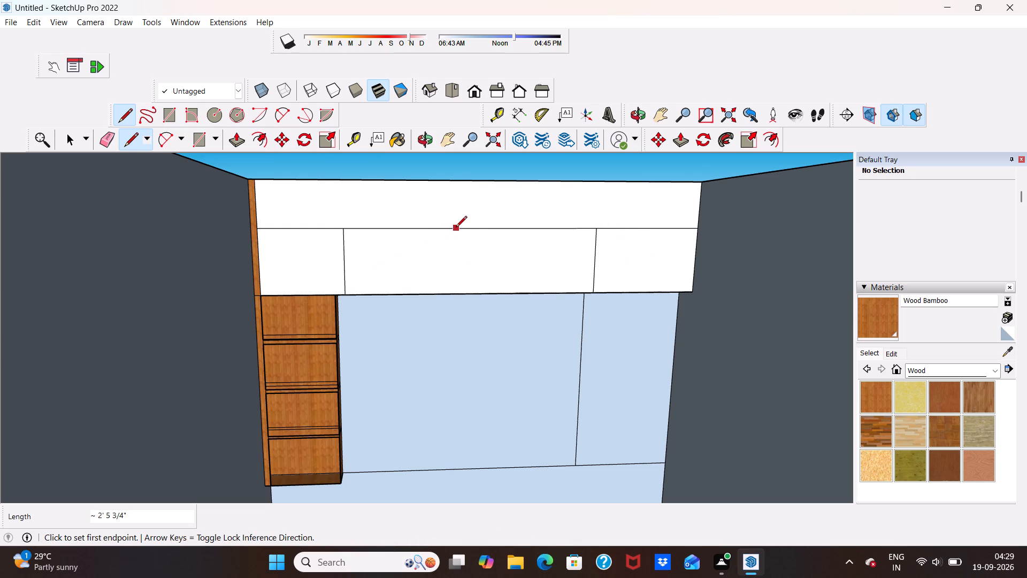
pyautogui.click(472, 227)
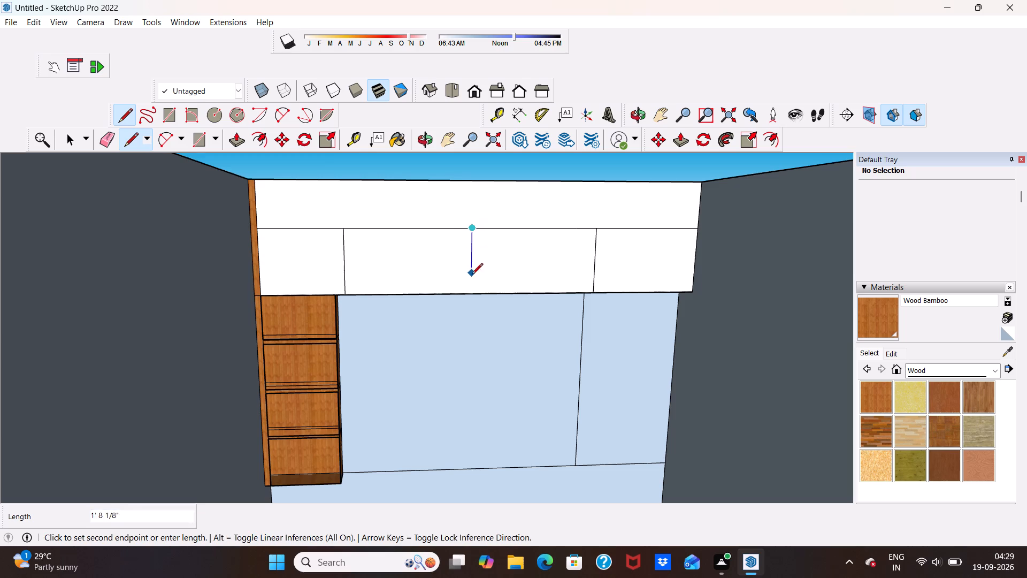
pyautogui.click(471, 291)
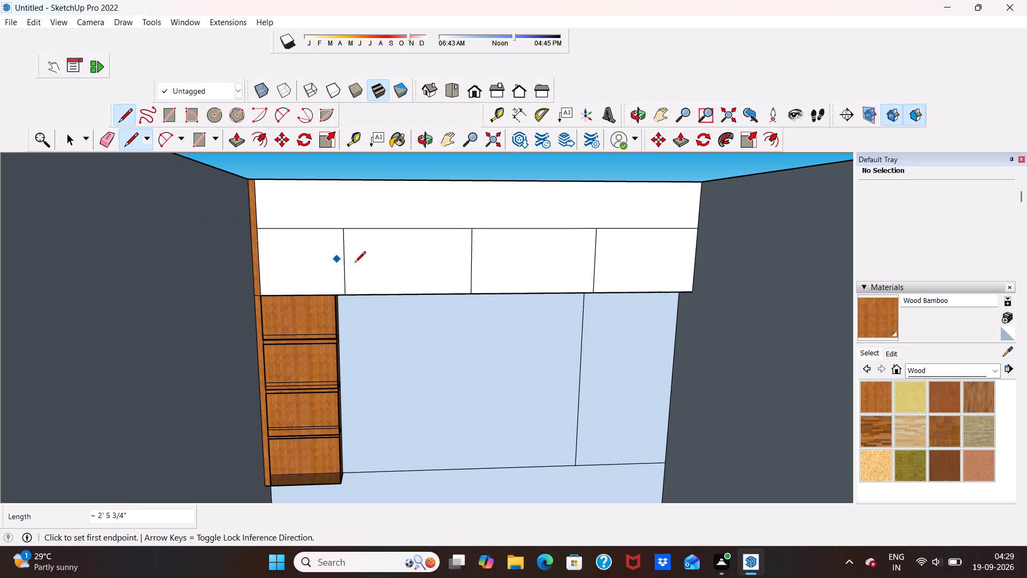
# Draw a second vertical line about 1 11/16" to the right of the strip's left divider, from its top to bottom edge.
pyautogui.scroll(1, 375, 245)
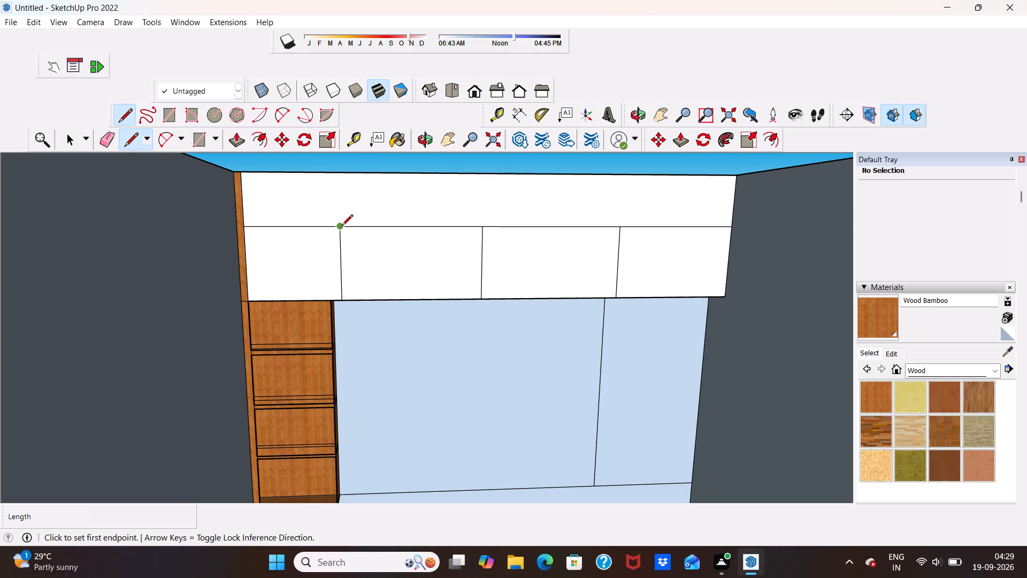
pyautogui.scroll(6, 346, 224)
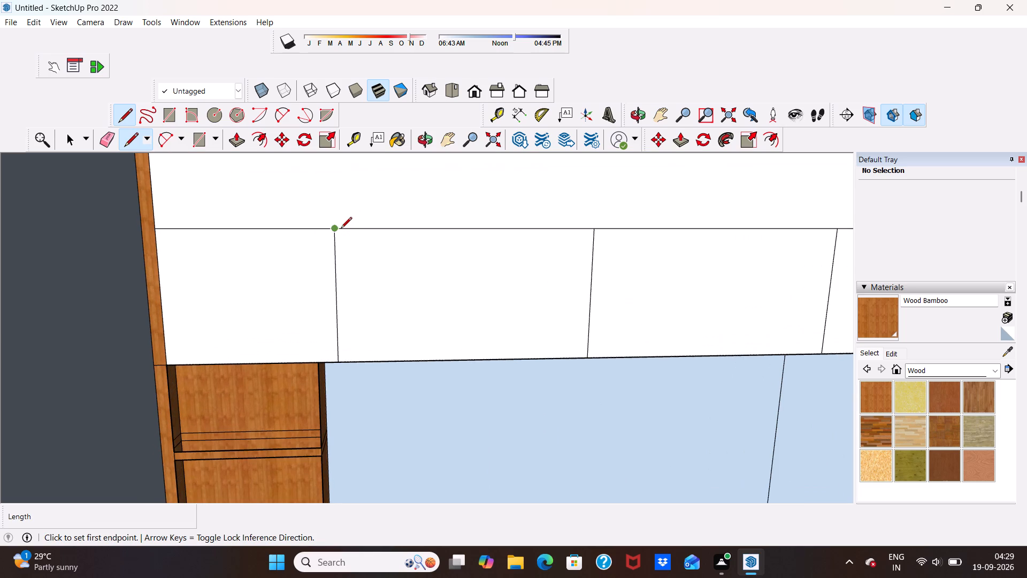
pyautogui.click(333, 229)
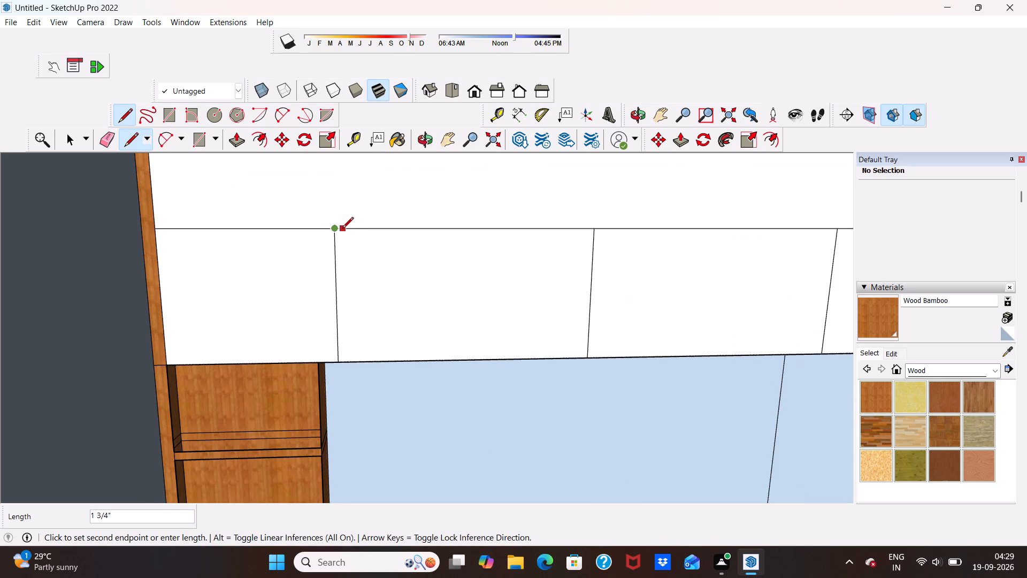
pyautogui.click(342, 229)
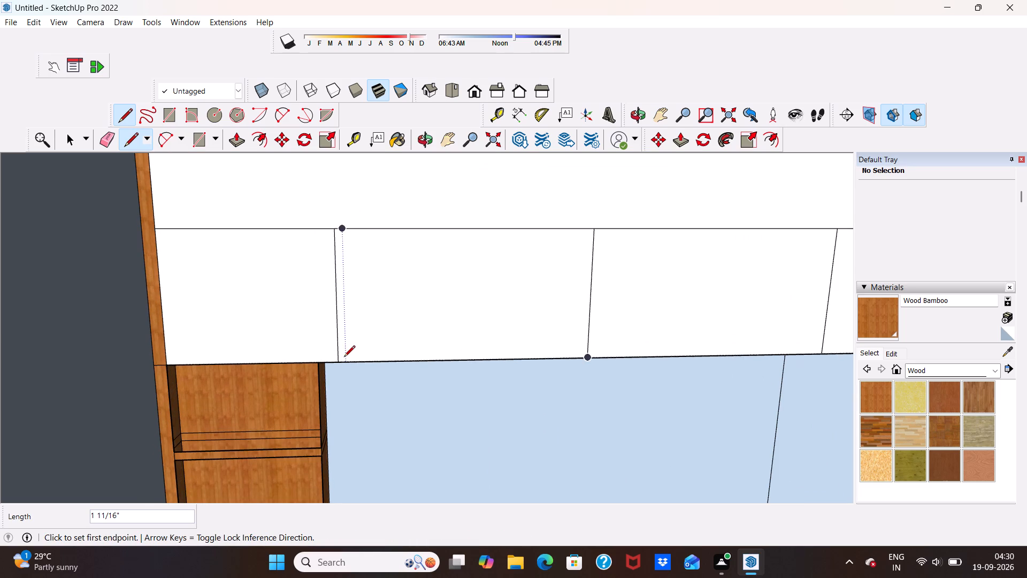
pyautogui.click(347, 365)
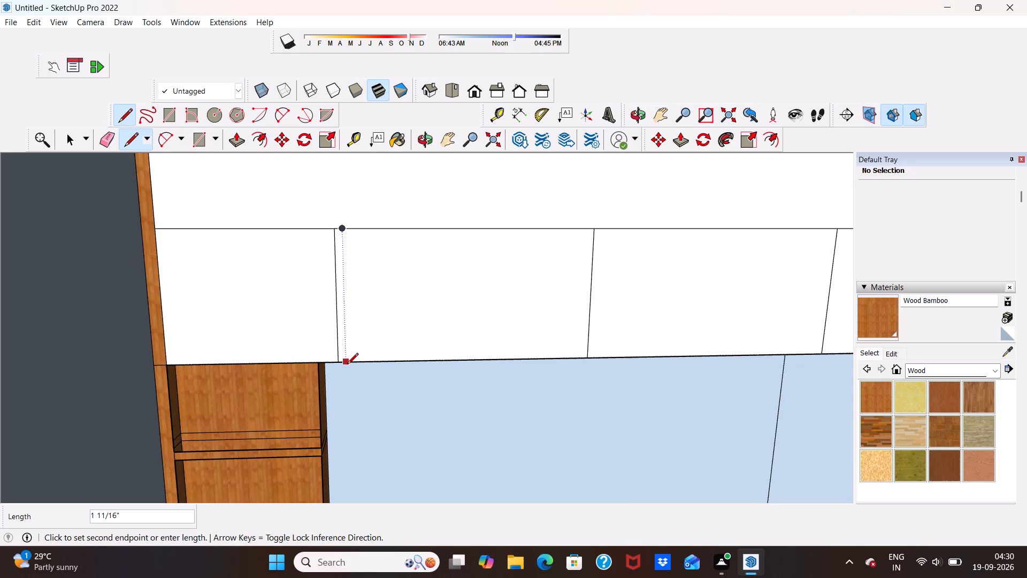
pyautogui.click(345, 234)
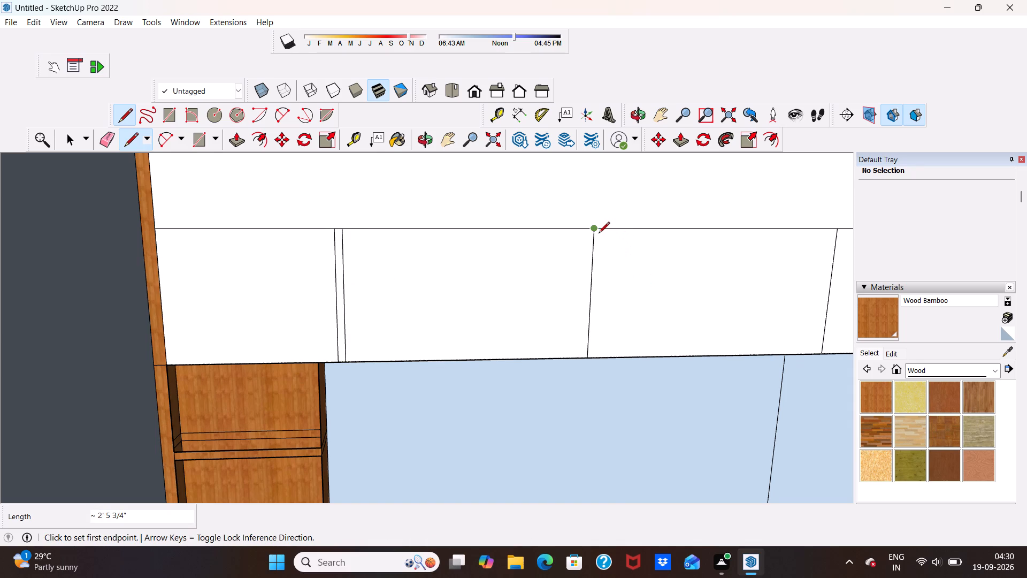
# Draw a second vertical line about 7/8" to the right of the strip's middle divider, spanning the strip's height.
pyautogui.scroll(4, 599, 230)
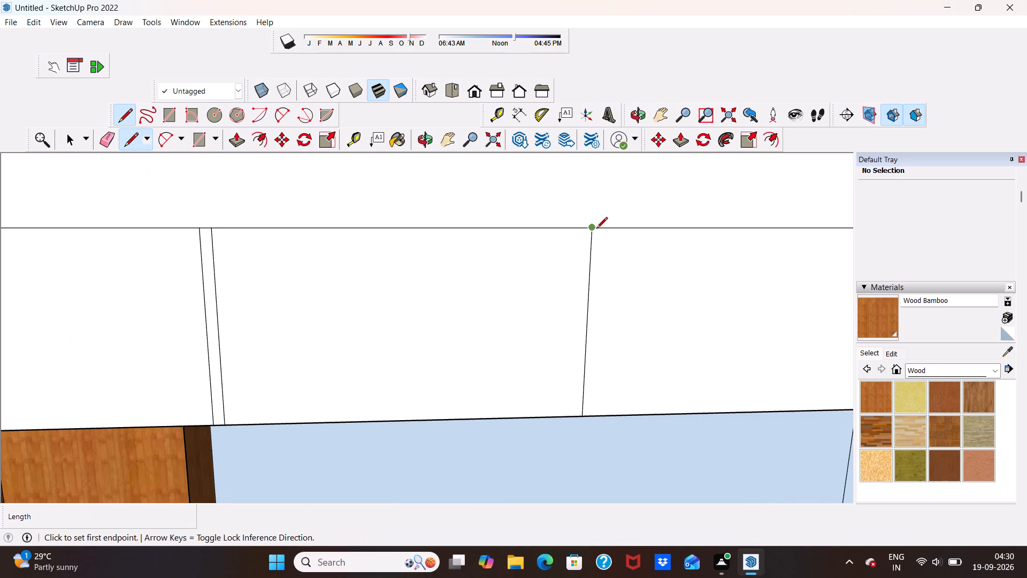
pyautogui.click(593, 227)
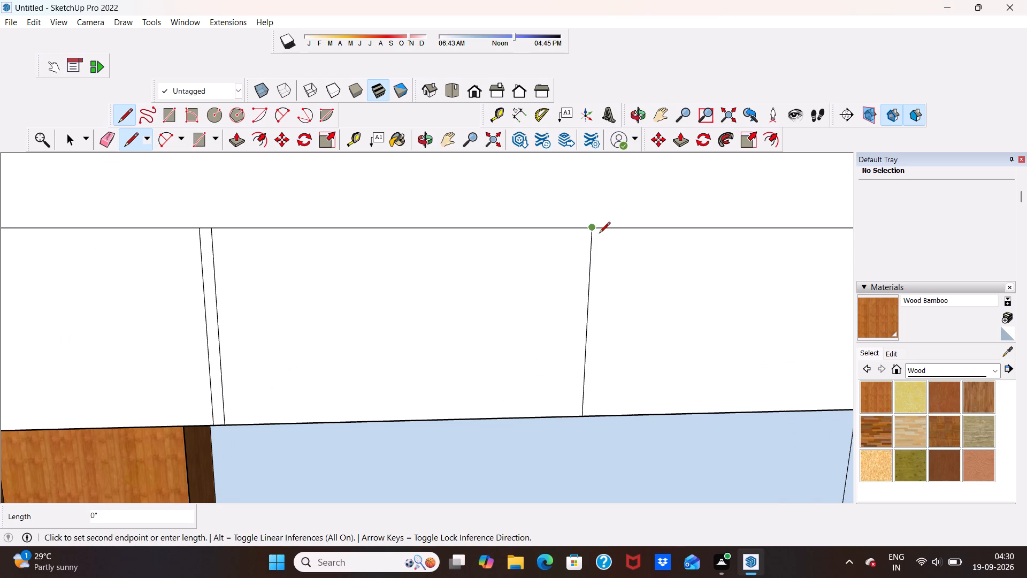
pyautogui.scroll(5, 599, 230)
pyautogui.click(596, 229)
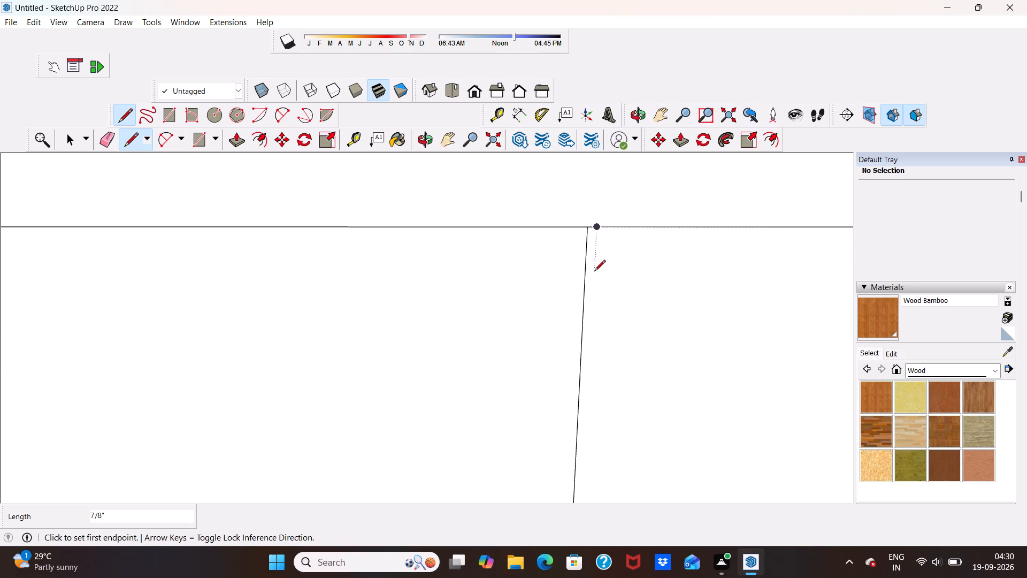
pyautogui.scroll(-10, 594, 269)
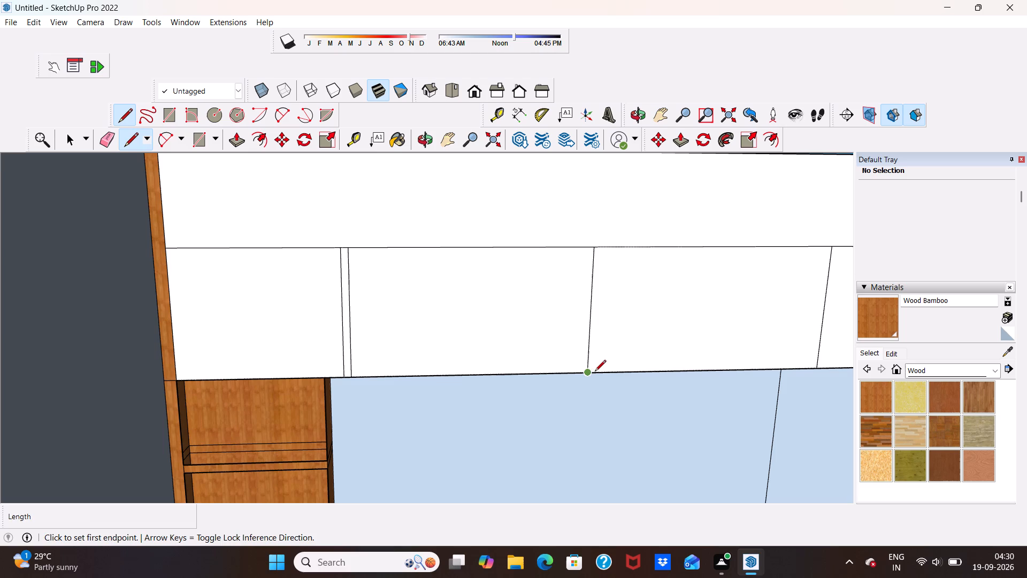
pyautogui.scroll(6, 594, 372)
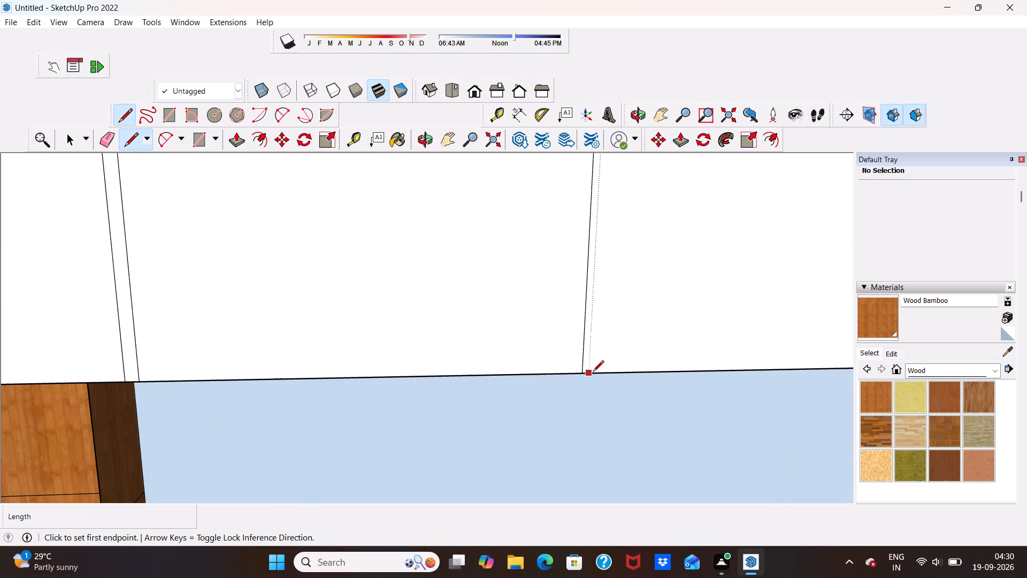
pyautogui.click(591, 372)
pyautogui.scroll(-6, 590, 293)
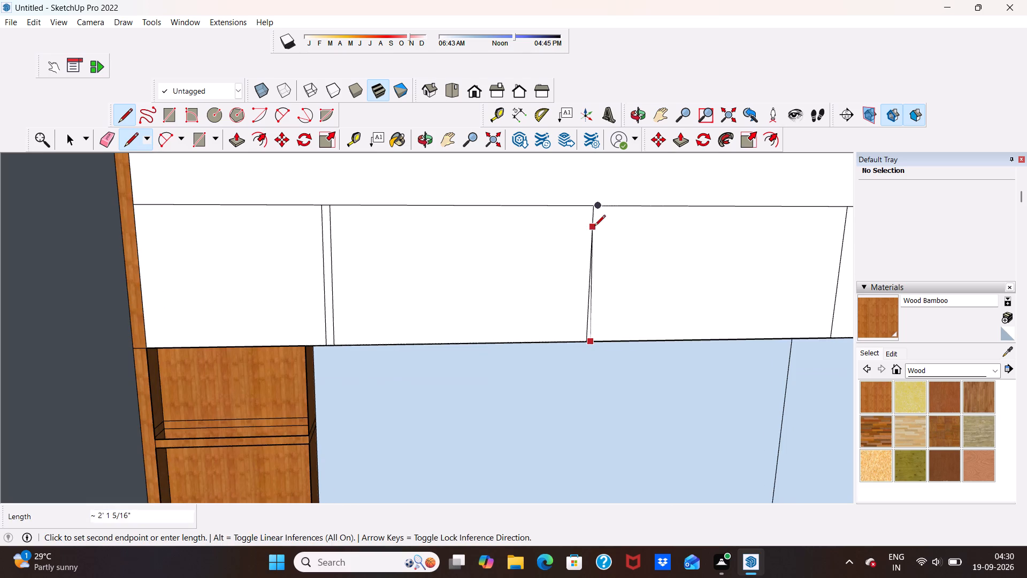
pyautogui.click(599, 205)
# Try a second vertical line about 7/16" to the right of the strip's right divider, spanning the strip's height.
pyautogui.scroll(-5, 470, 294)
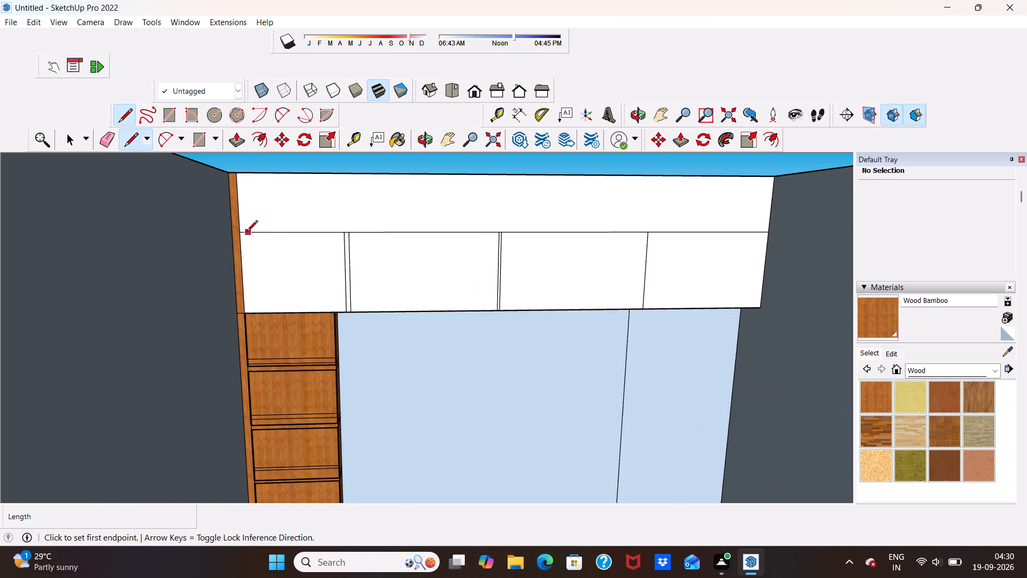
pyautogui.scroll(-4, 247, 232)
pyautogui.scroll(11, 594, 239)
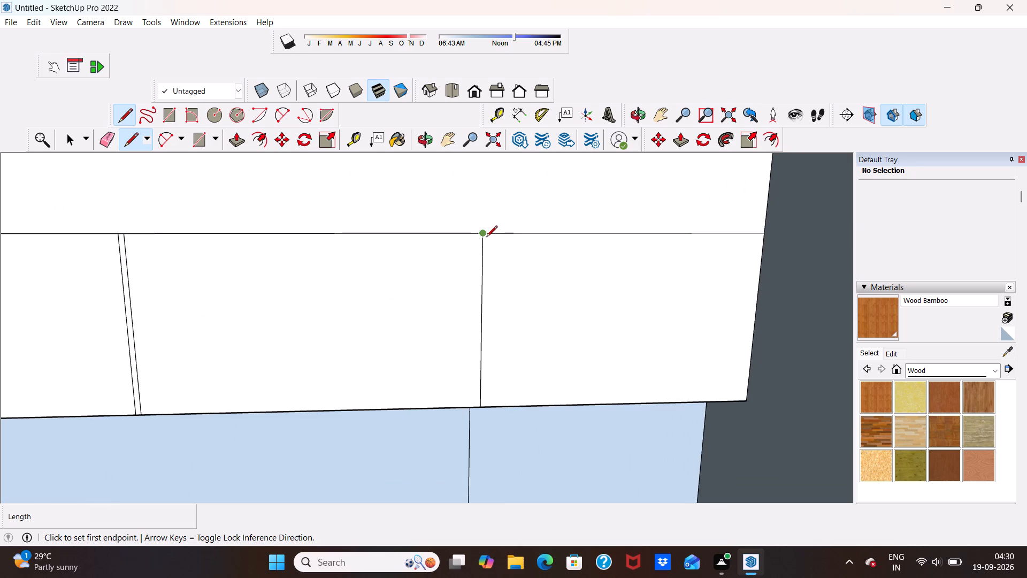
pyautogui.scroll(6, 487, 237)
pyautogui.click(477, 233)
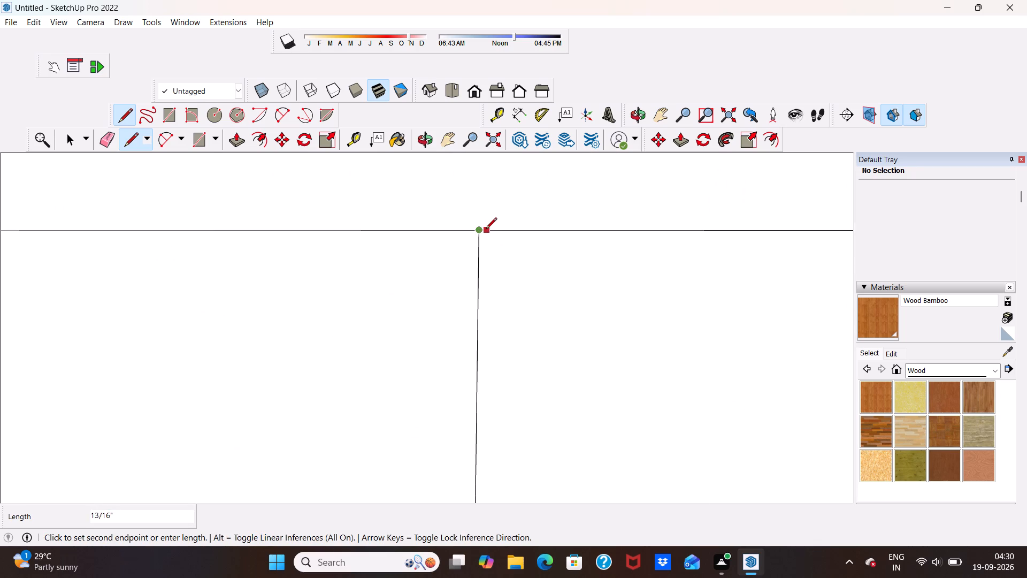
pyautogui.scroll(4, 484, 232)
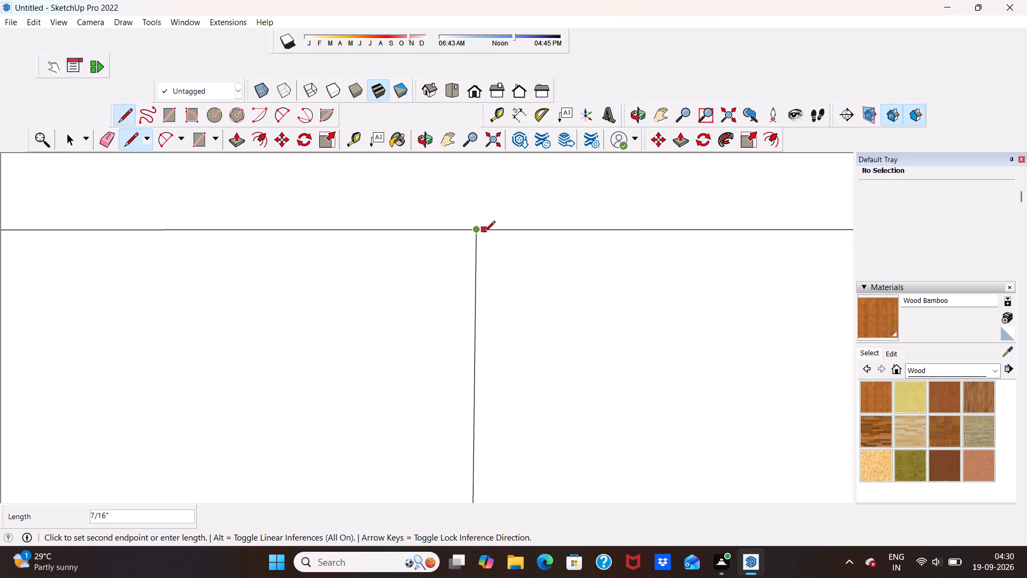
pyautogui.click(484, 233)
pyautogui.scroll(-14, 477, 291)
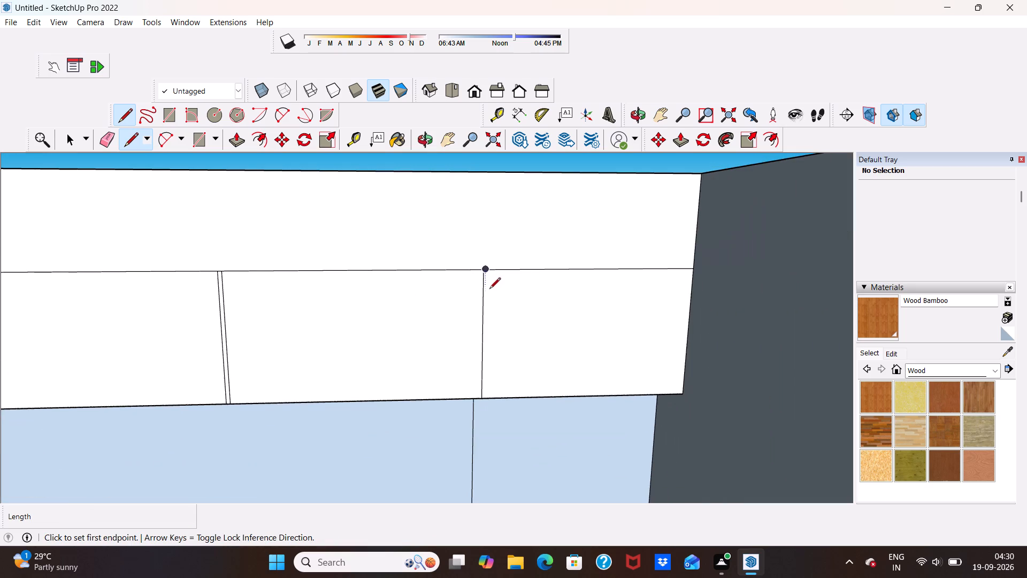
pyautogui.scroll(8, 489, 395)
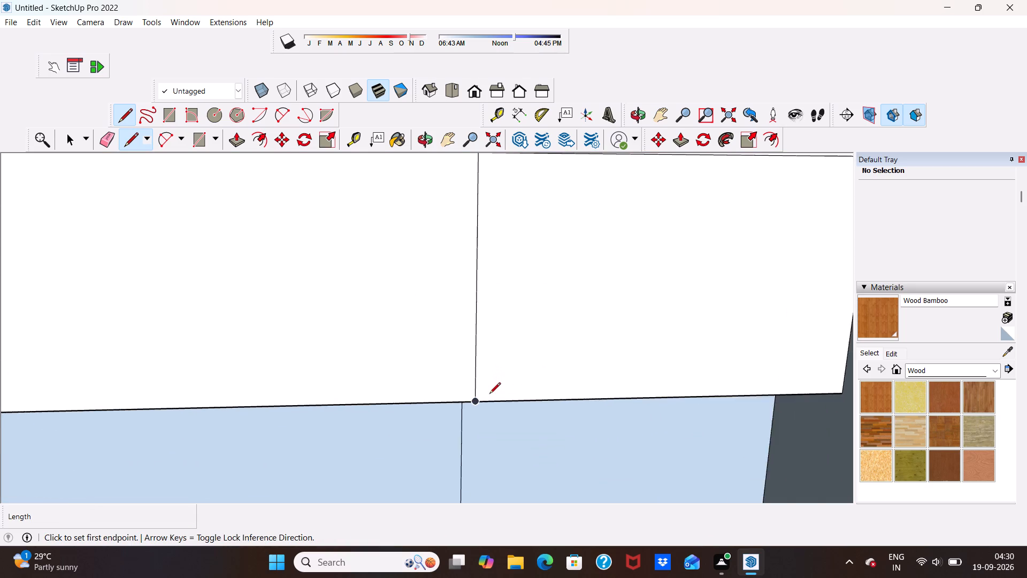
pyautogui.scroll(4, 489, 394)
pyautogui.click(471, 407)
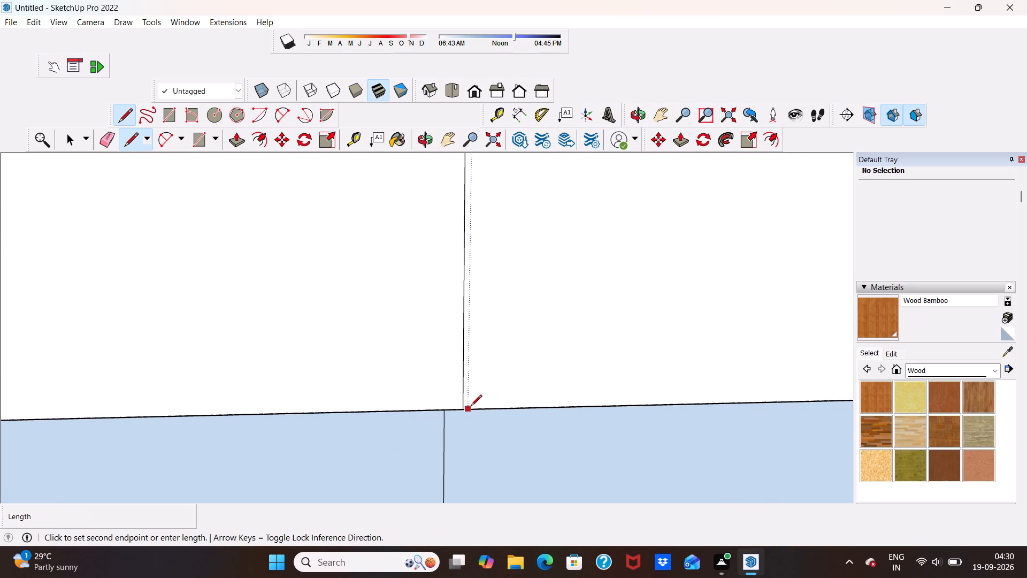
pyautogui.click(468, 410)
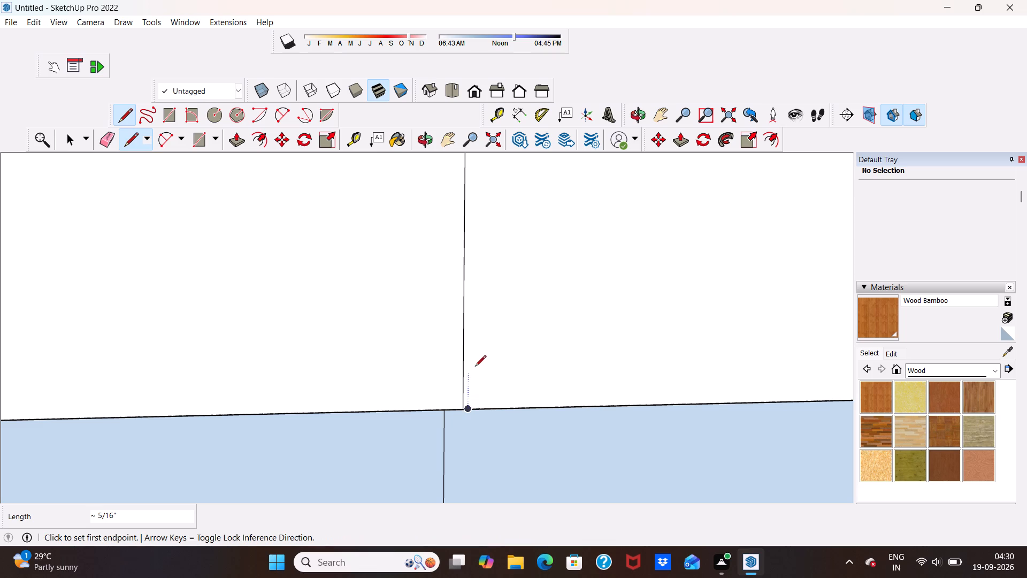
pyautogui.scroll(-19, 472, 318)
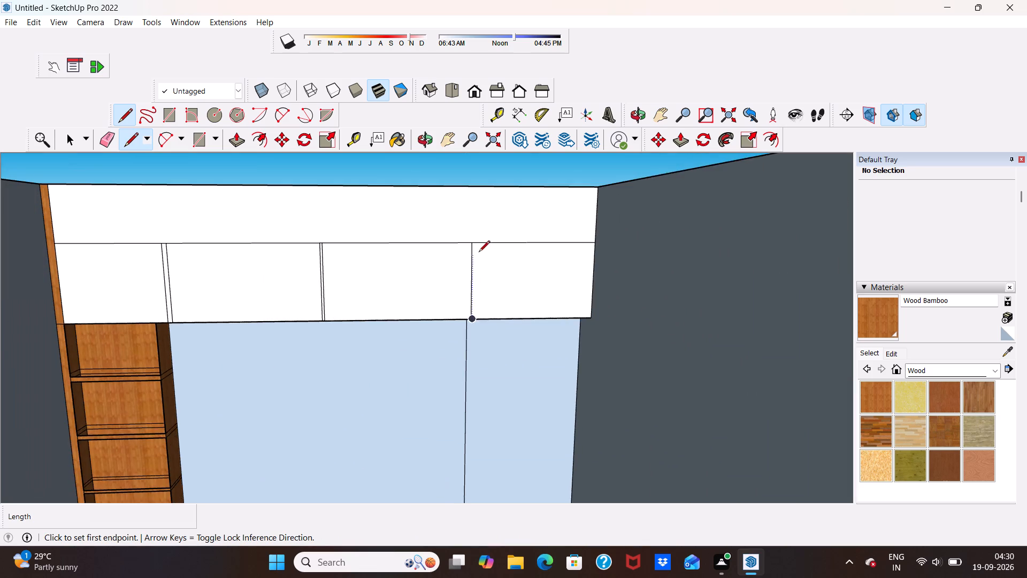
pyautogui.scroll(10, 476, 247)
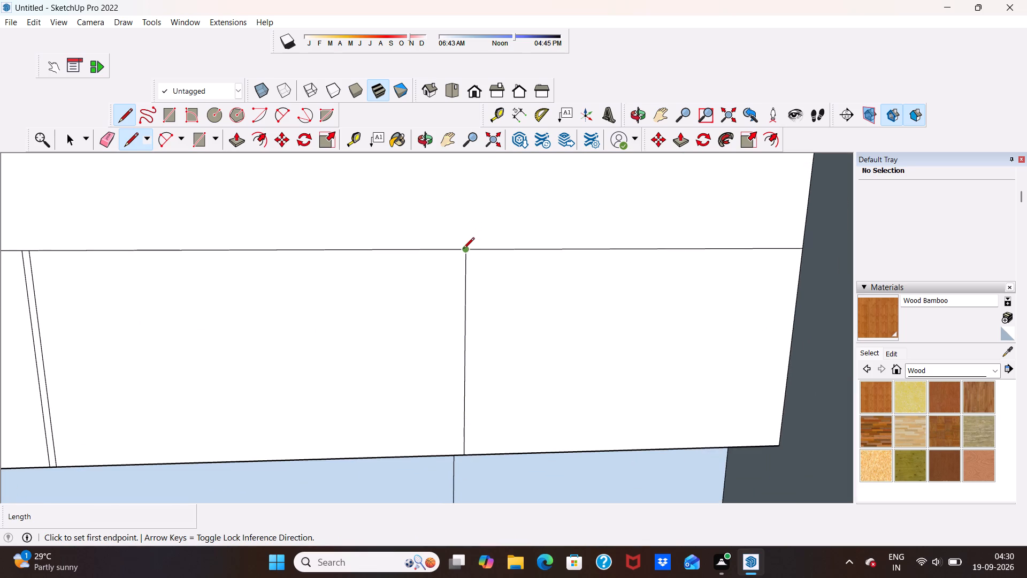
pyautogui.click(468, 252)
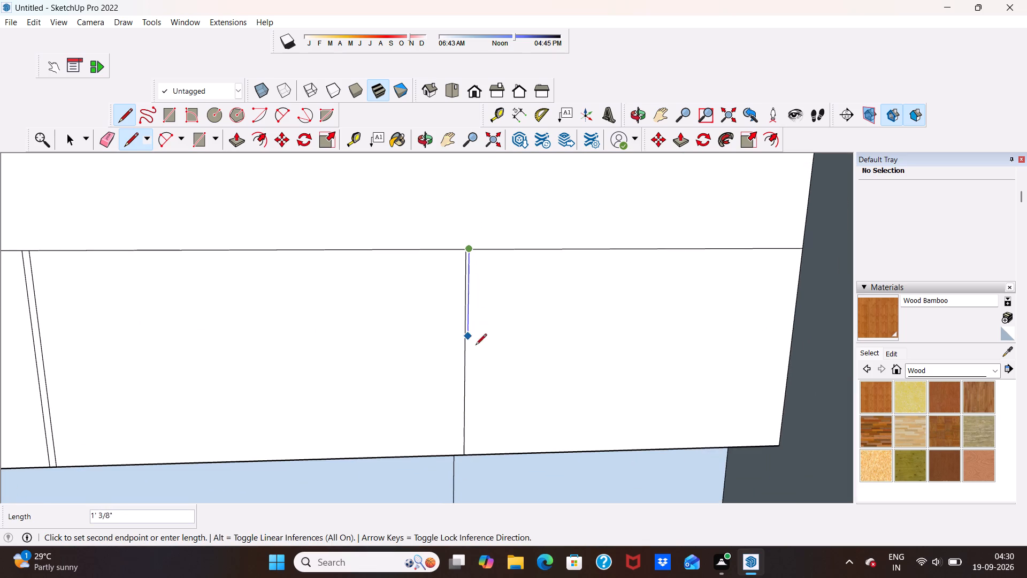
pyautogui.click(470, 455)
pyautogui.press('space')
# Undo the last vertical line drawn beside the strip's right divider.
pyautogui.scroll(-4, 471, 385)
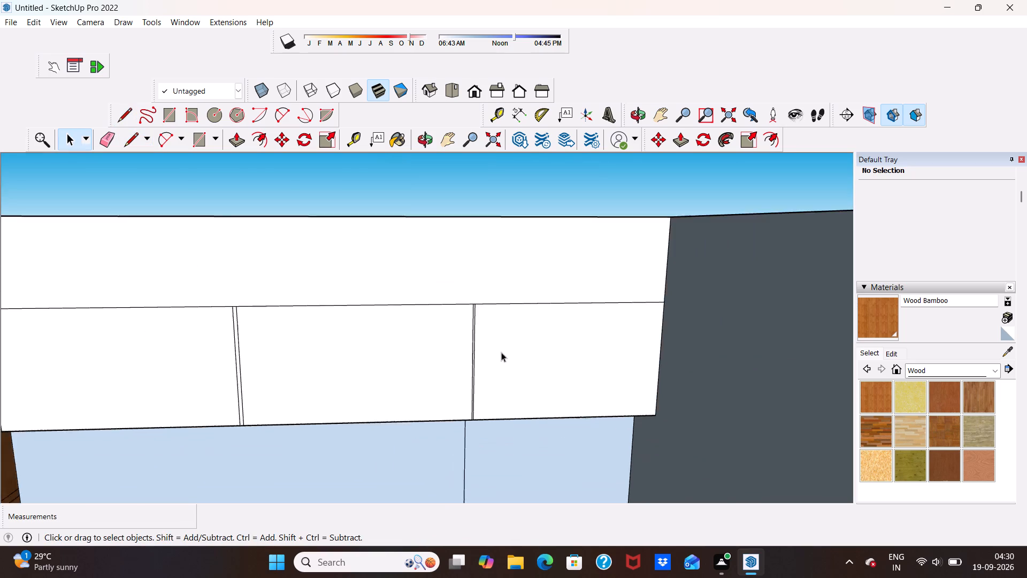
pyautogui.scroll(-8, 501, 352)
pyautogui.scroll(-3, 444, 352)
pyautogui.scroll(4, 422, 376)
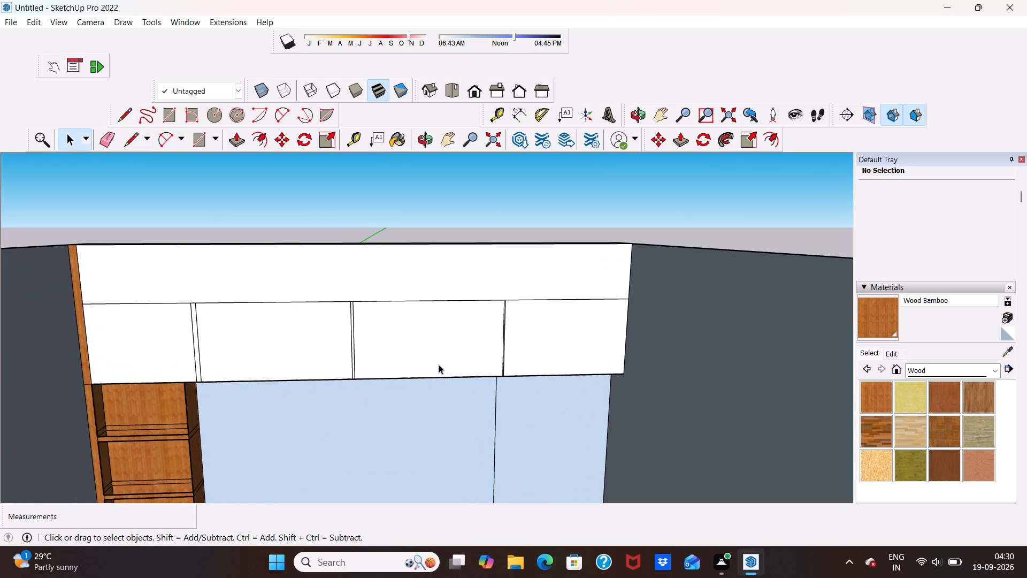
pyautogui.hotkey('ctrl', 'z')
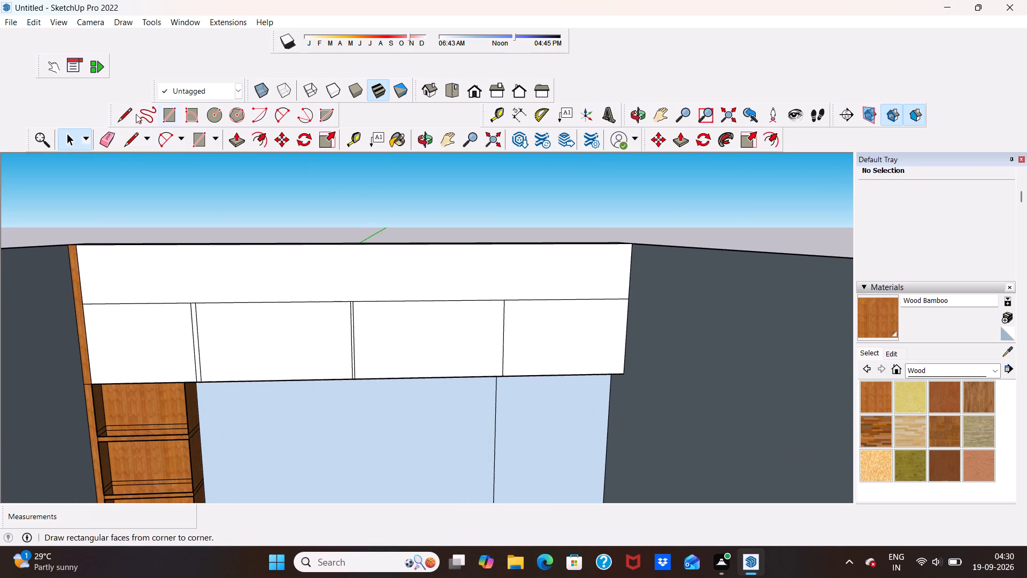
# Draw a second vertical line about 2 1/4" to the right of the strip's right divider, from its bottom to top edge.
pyautogui.click(126, 136)
pyautogui.scroll(5, 487, 344)
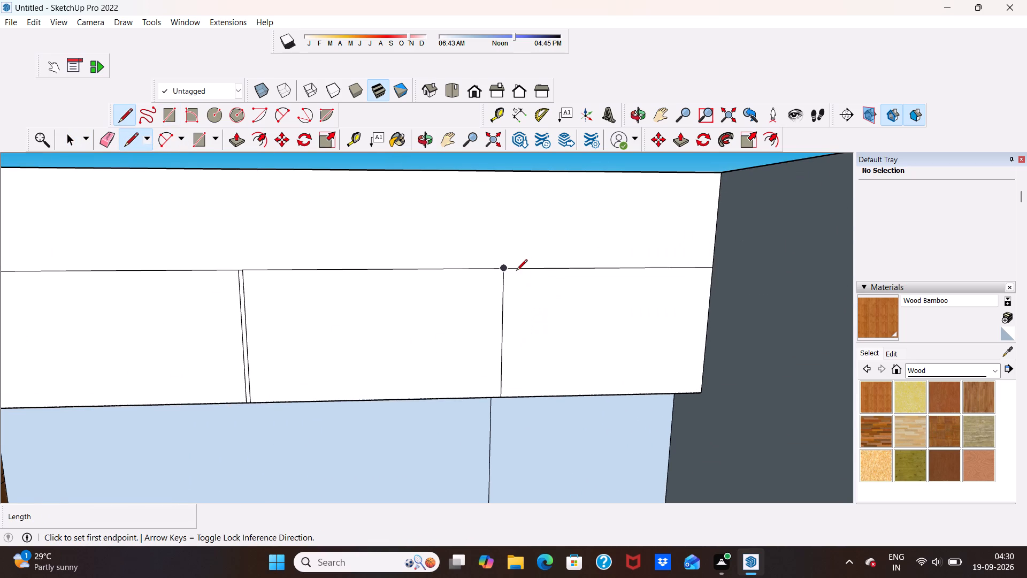
pyautogui.click(502, 270)
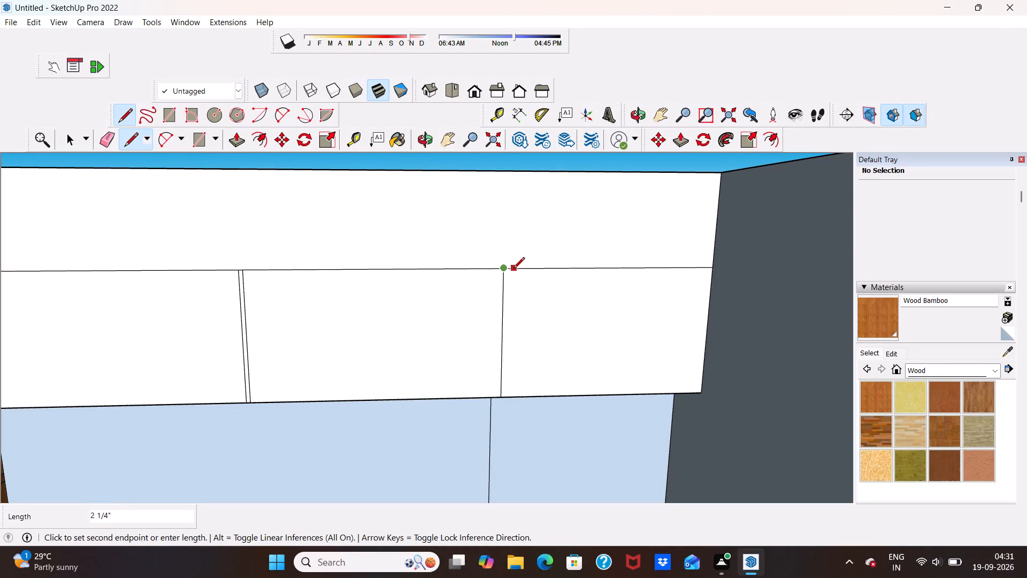
pyautogui.click(512, 270)
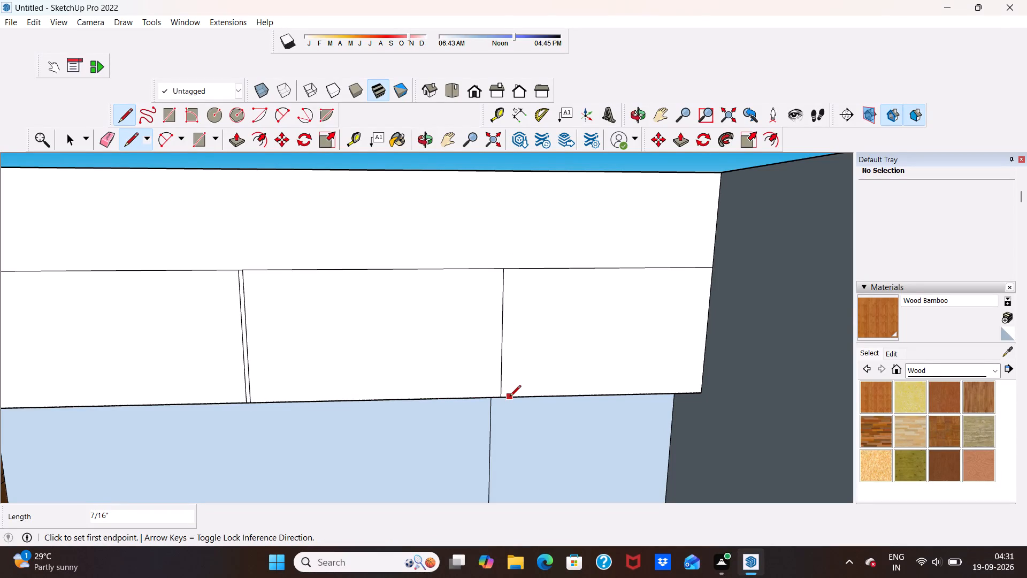
pyautogui.click(510, 397)
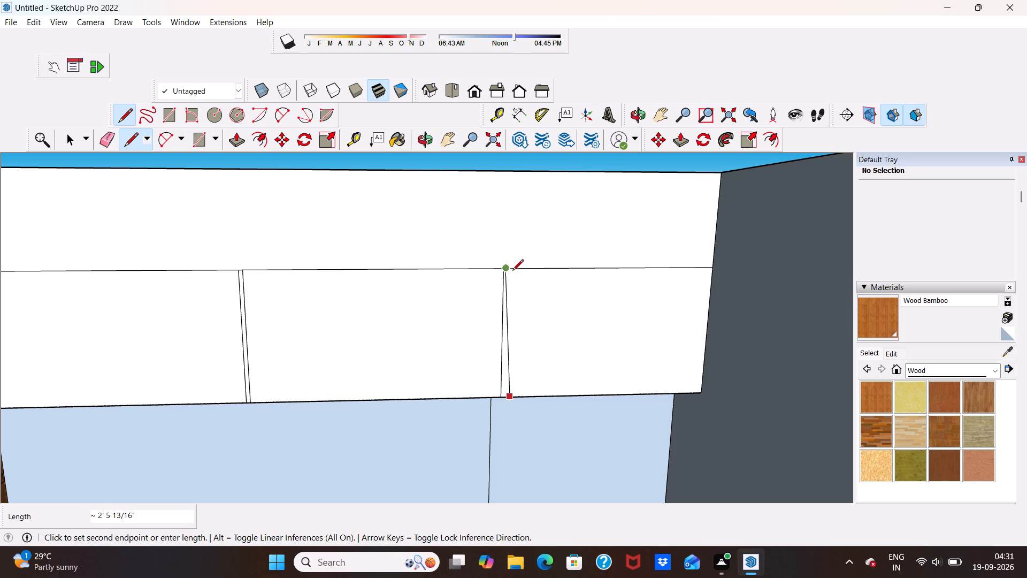
pyautogui.click(515, 268)
pyautogui.press('space')
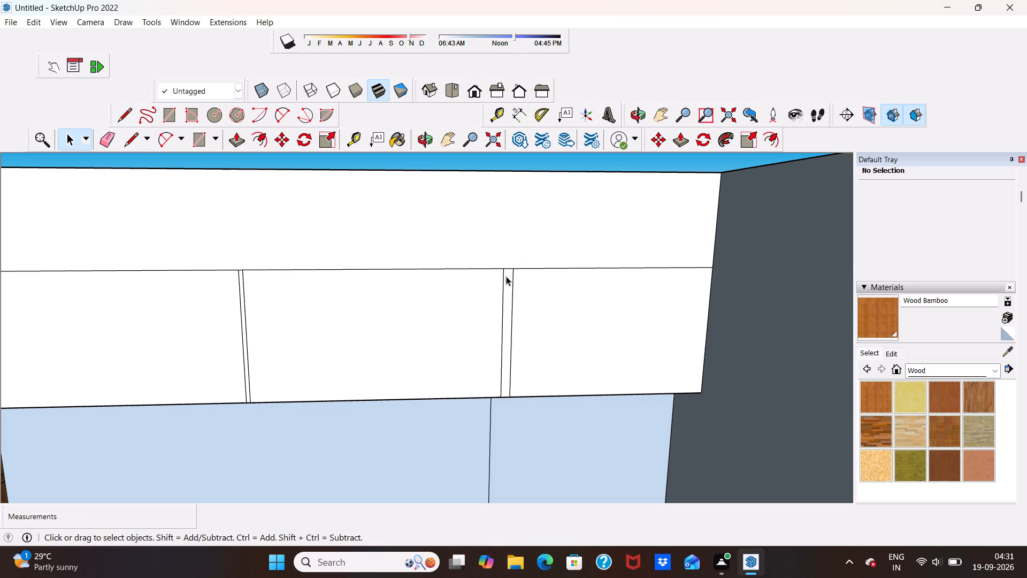
# Push the narrow face between the left pair of vertical lines 1/2" inward to form a groove.
pyautogui.scroll(-14, 506, 275)
pyautogui.scroll(4, 502, 274)
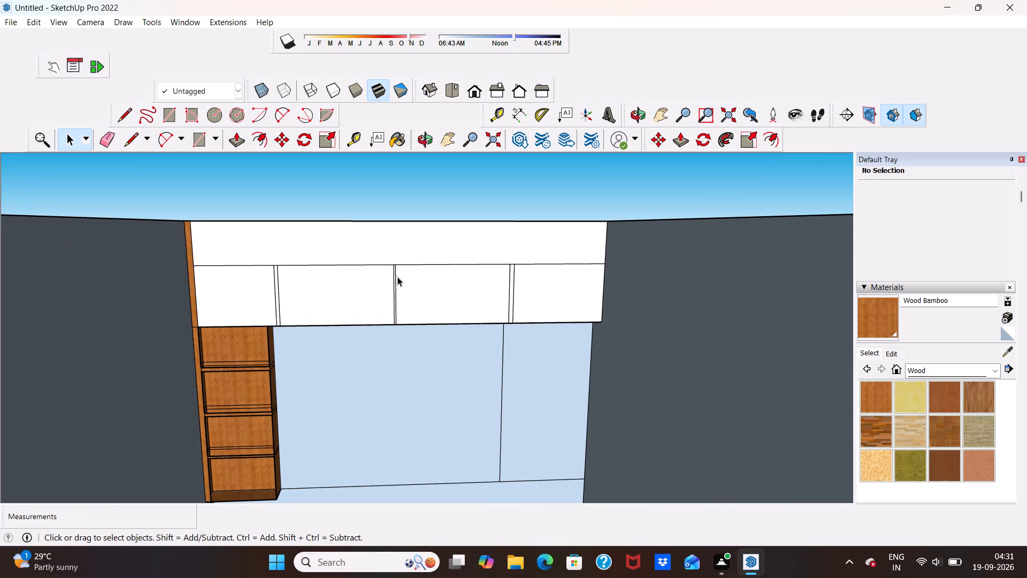
pyautogui.moveTo(372, 276); pyautogui.dragTo(313, 315, button='middle')
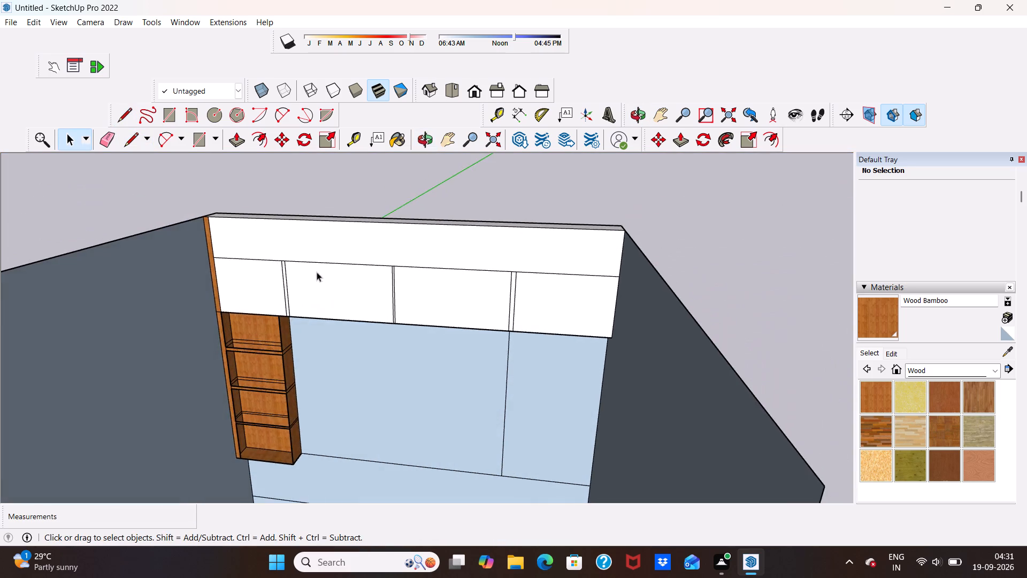
pyautogui.scroll(6, 303, 261)
pyautogui.scroll(1, 362, 278)
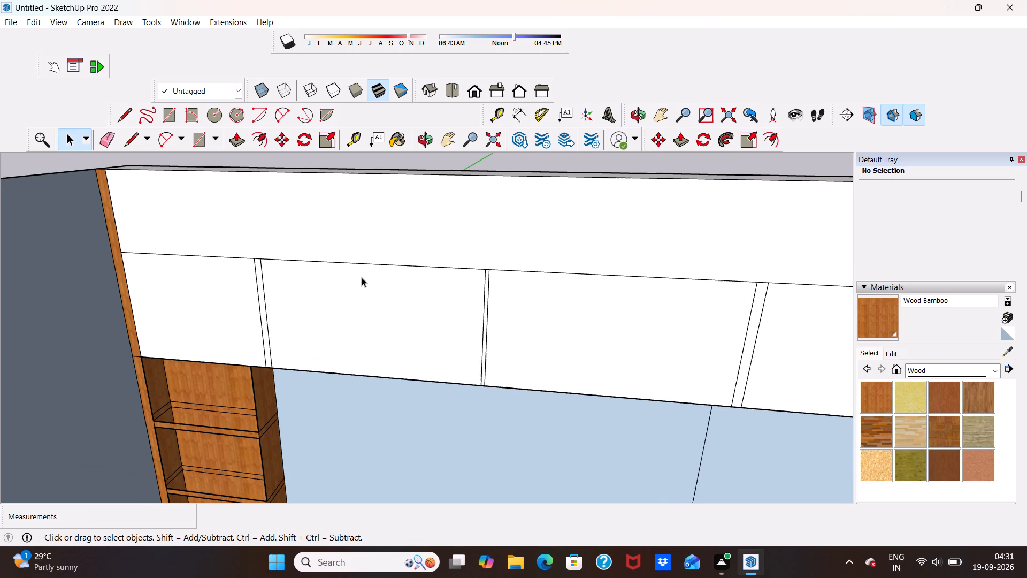
pyautogui.click(236, 134)
pyautogui.scroll(9, 257, 327)
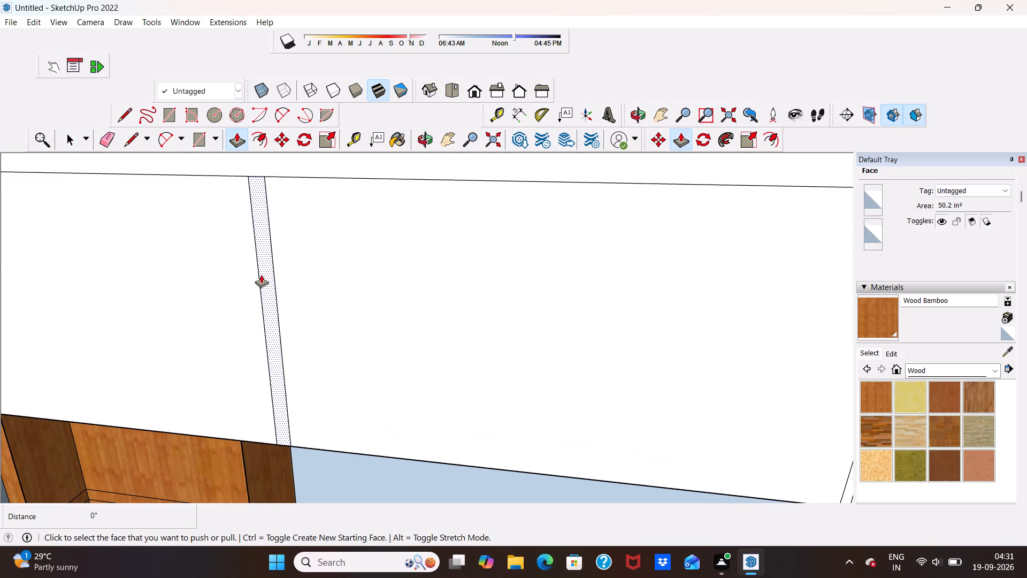
pyautogui.click(265, 265)
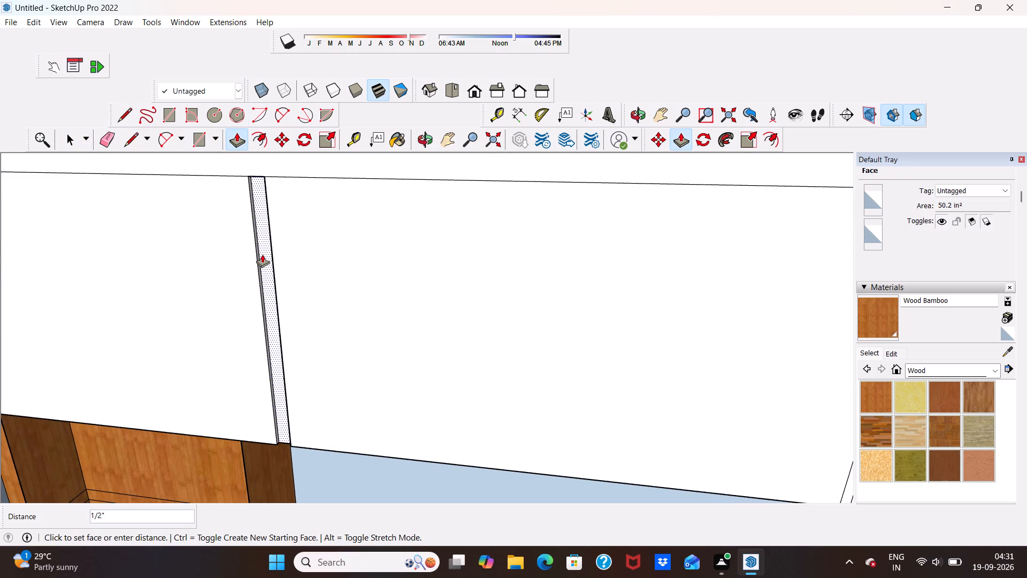
pyautogui.click(262, 254)
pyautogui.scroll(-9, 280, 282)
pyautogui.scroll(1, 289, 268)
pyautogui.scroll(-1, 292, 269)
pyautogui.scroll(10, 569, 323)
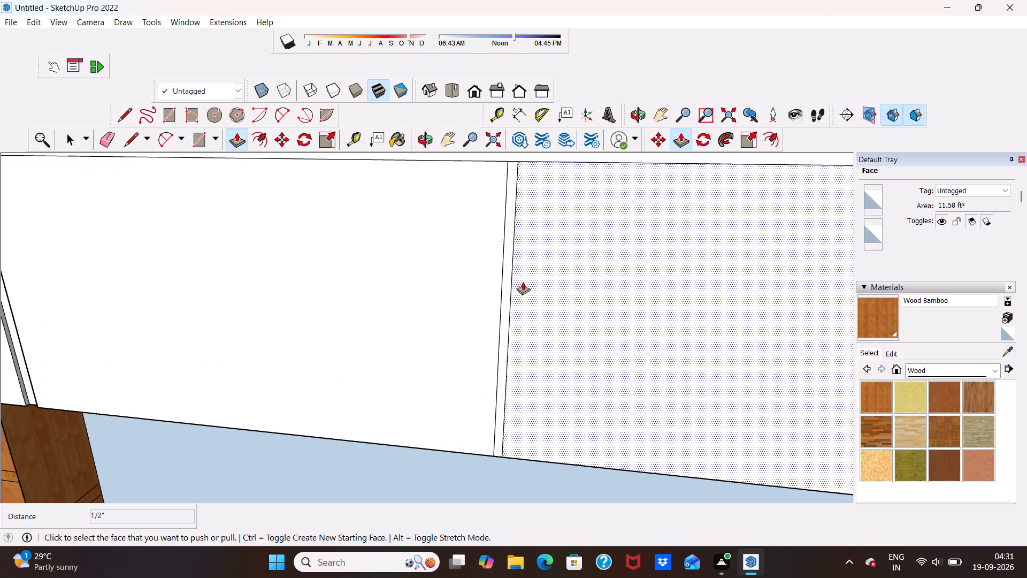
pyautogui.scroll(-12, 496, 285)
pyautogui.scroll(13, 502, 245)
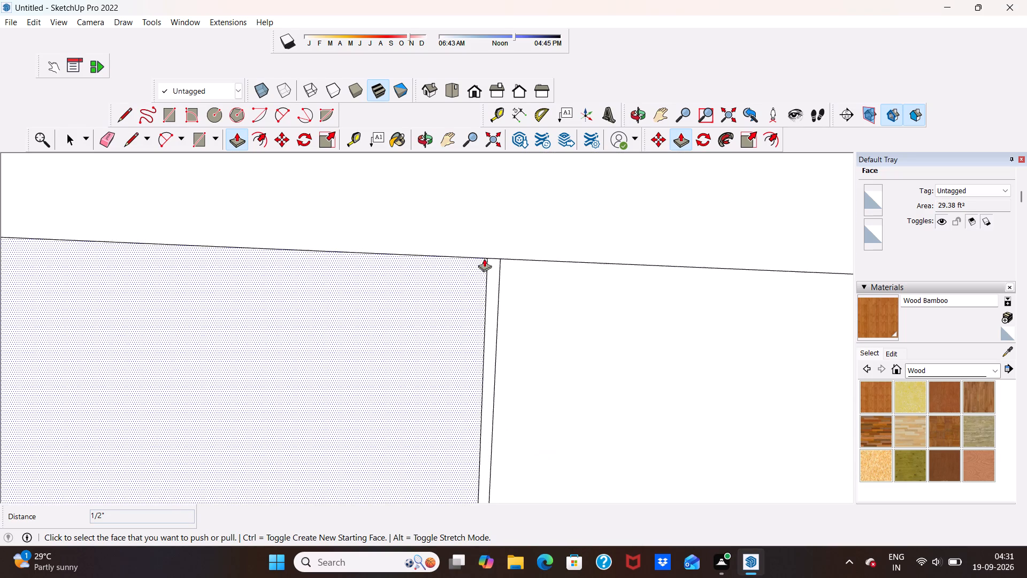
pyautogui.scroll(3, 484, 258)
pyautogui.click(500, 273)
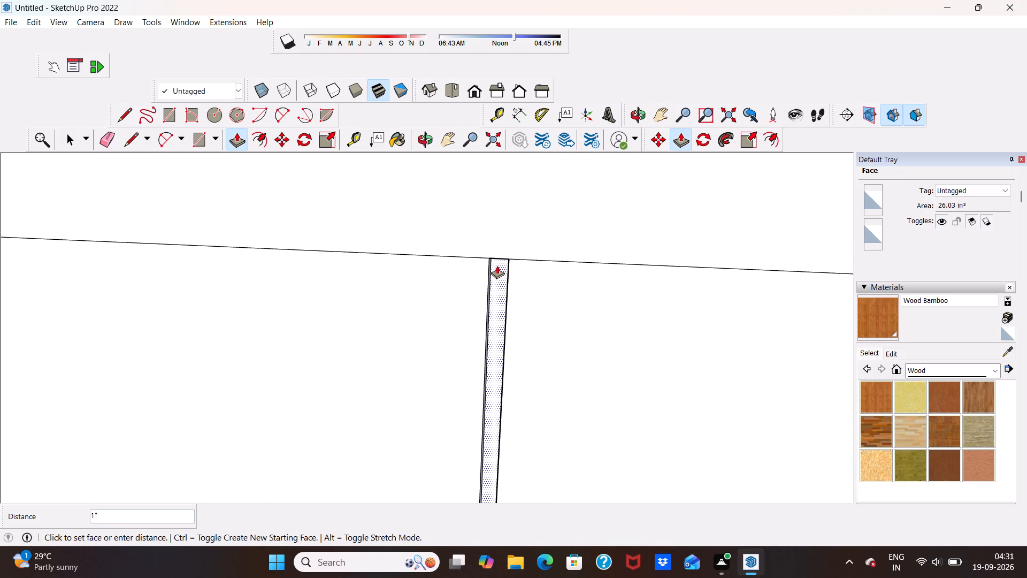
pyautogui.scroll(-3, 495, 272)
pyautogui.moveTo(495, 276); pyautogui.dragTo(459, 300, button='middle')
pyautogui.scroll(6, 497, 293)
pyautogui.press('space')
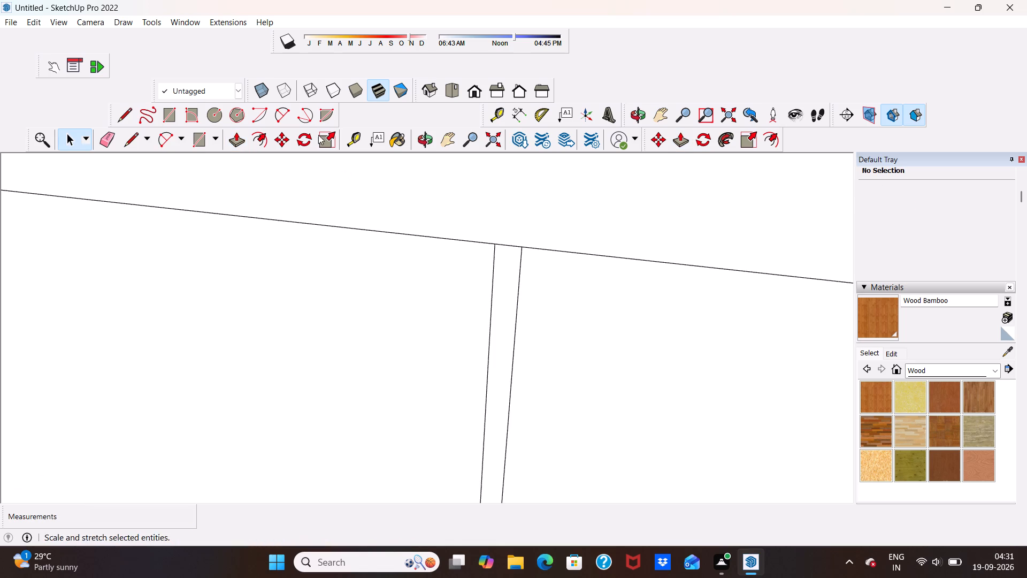
# Push the narrow face between the middle pair of vertical lines 1/2" inward to form a groove.
pyautogui.click(233, 144)
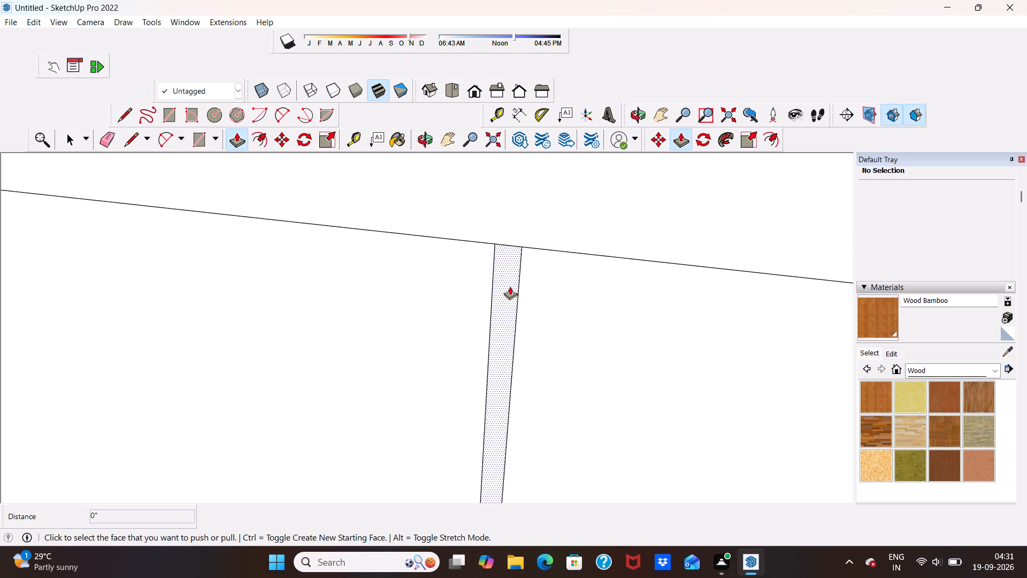
pyautogui.click(507, 278)
pyautogui.click(505, 269)
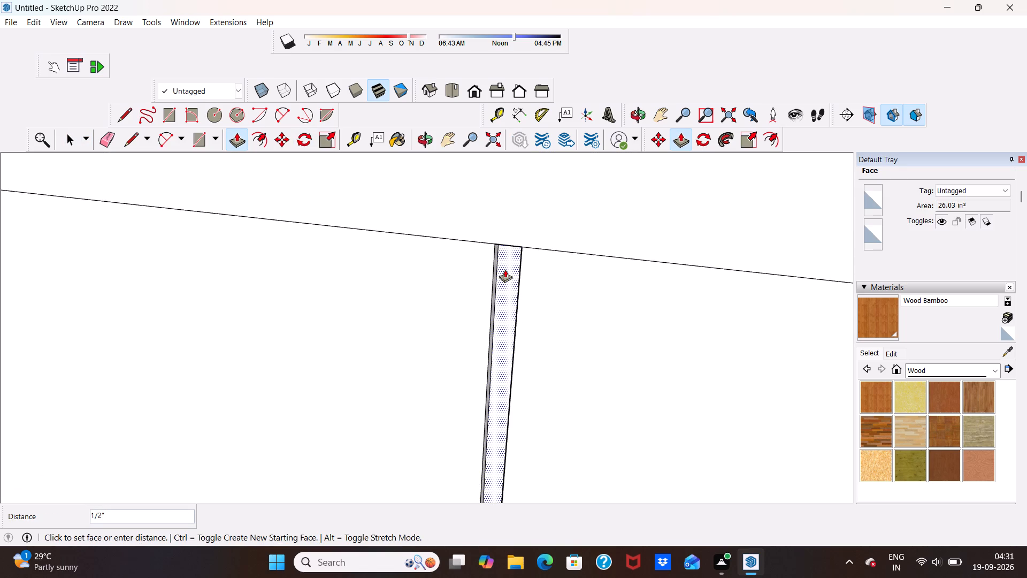
# Push the narrow face between the right pair of vertical lines about 13/16" inward to form a groove.
pyautogui.scroll(-20, 493, 275)
pyautogui.scroll(-8, 493, 275)
pyautogui.scroll(3, 660, 297)
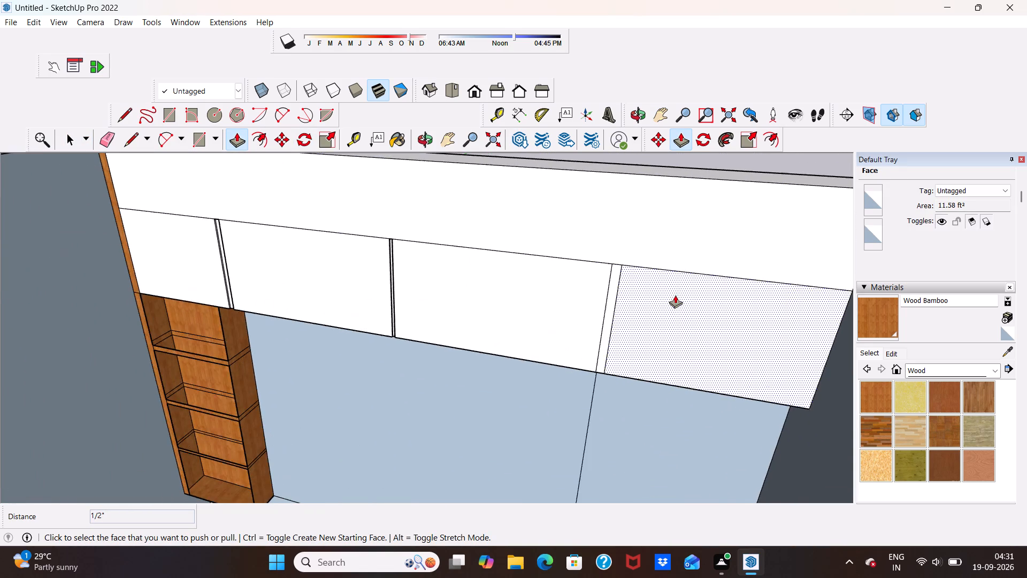
pyautogui.scroll(7, 675, 295)
pyautogui.moveTo(664, 285); pyautogui.dragTo(578, 310, button='middle')
pyautogui.scroll(5, 488, 325)
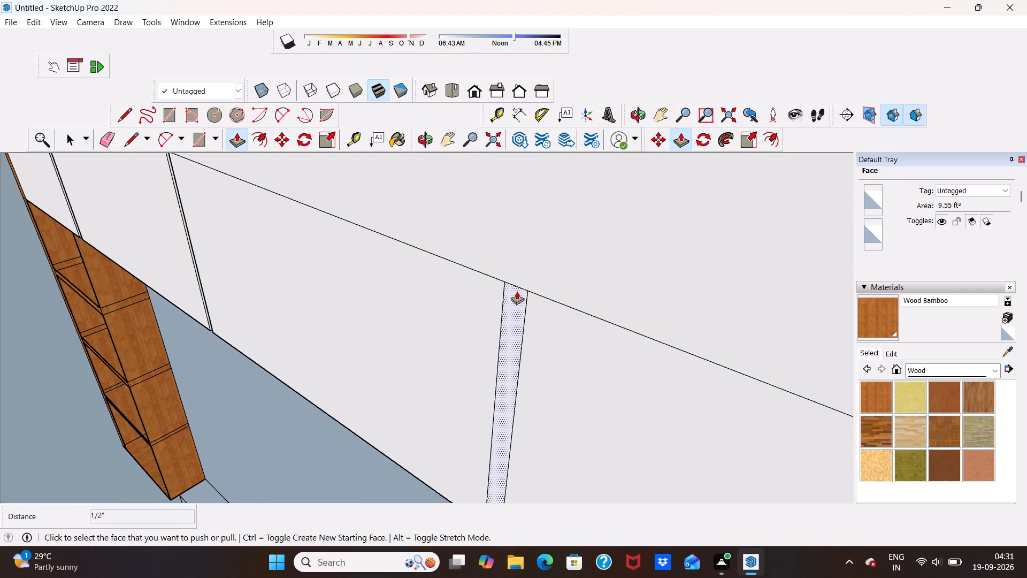
pyautogui.click(511, 297)
pyautogui.click(515, 291)
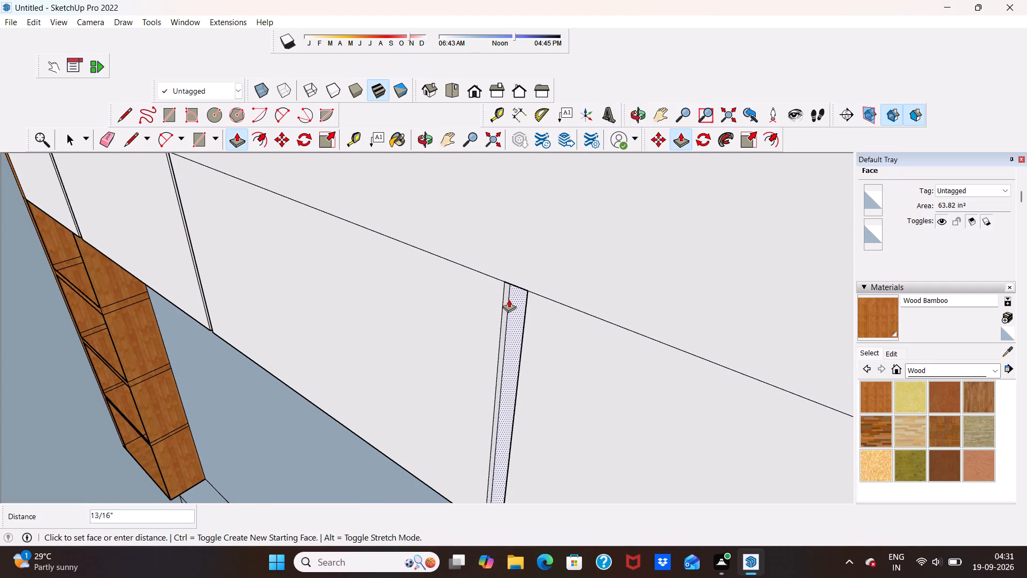
pyautogui.press('space')
# Draw a handle rectangle about 1' 3 15/16" by 2 1/4" low on the cabinet panel above the shelf unit.
pyautogui.scroll(-15, 508, 299)
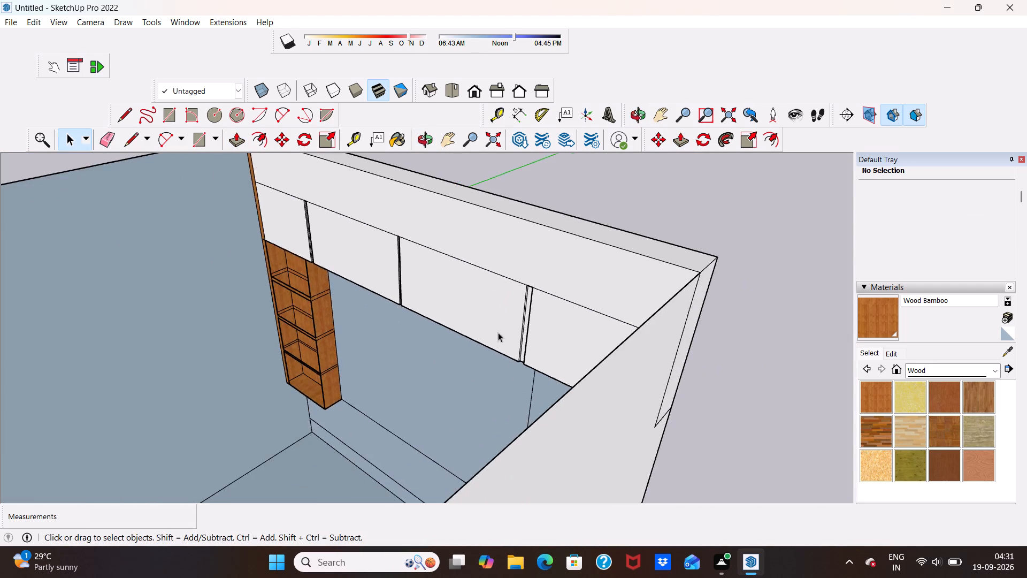
pyautogui.scroll(-2, 498, 332)
pyautogui.moveTo(472, 338); pyautogui.dragTo(592, 296, button='middle')
pyautogui.scroll(-3, 586, 258)
pyautogui.moveTo(527, 334); pyautogui.dragTo(557, 276, button='middle')
pyautogui.click(171, 119)
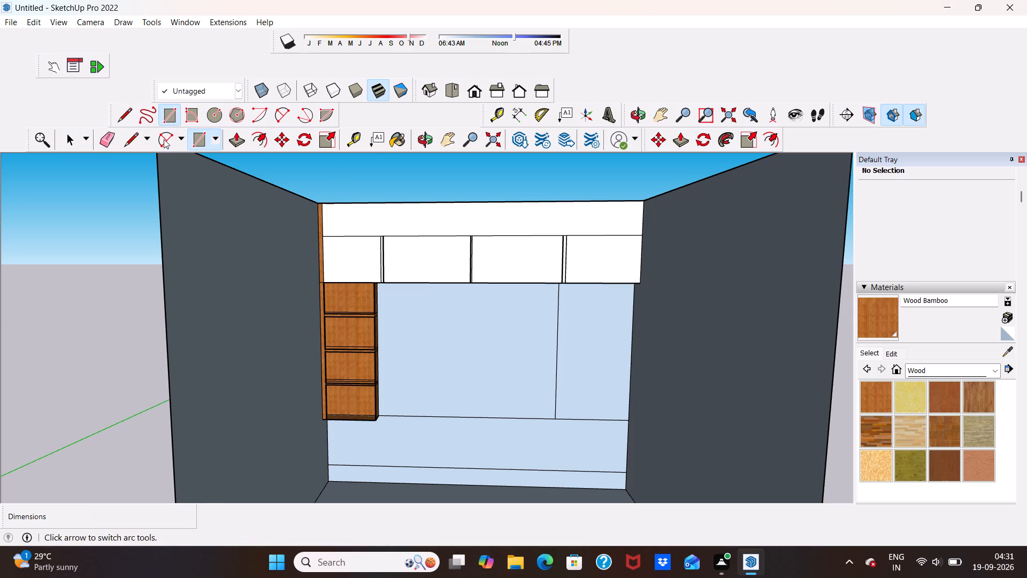
pyautogui.scroll(9, 383, 249)
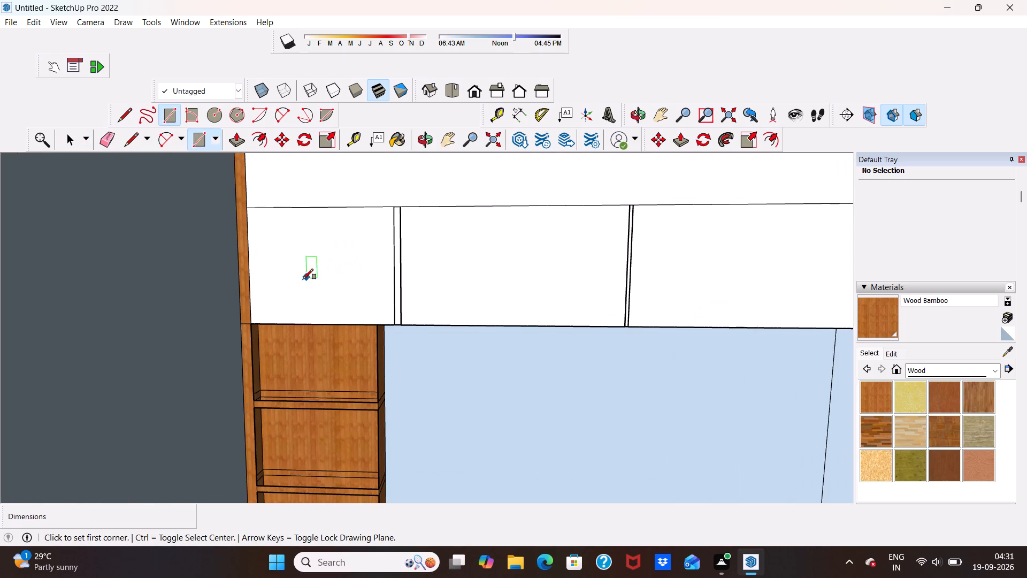
pyautogui.click(282, 298)
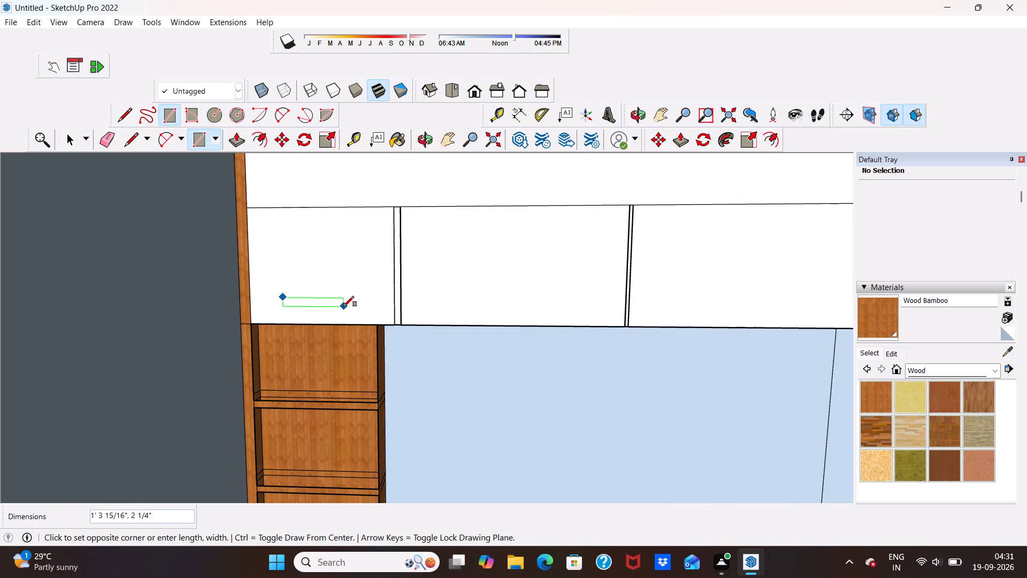
pyautogui.click(343, 307)
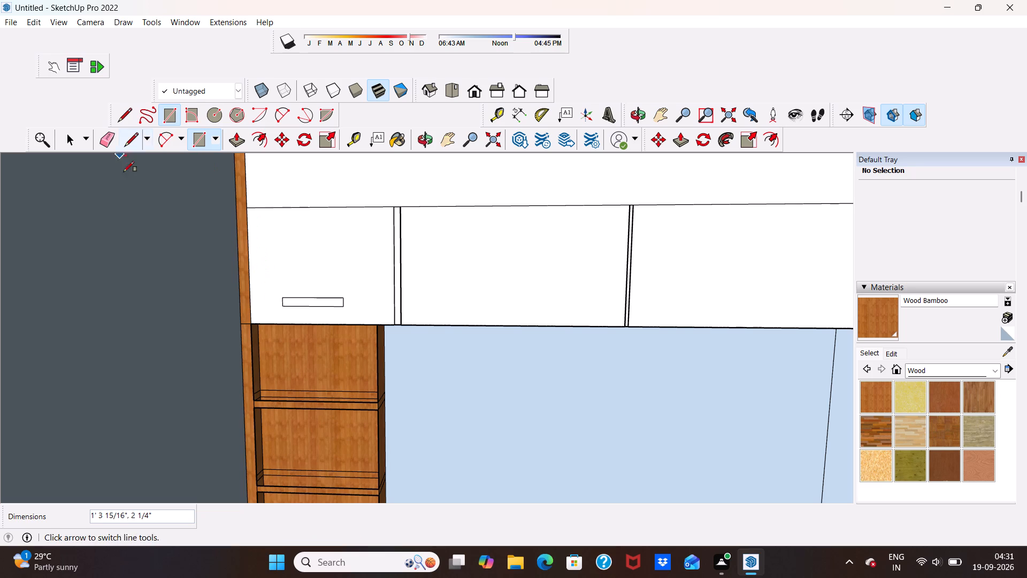
pyautogui.press('space')
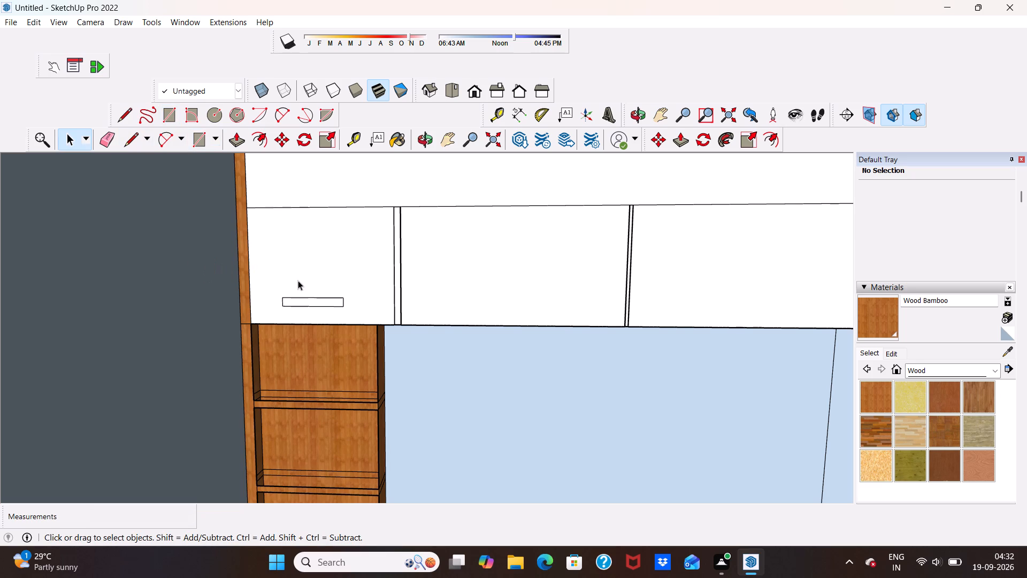
# Select the handle rectangle's four edges and copy them about 4' 1 7/16" sideways onto the second cabinet panel.
pyautogui.scroll(11, 295, 277)
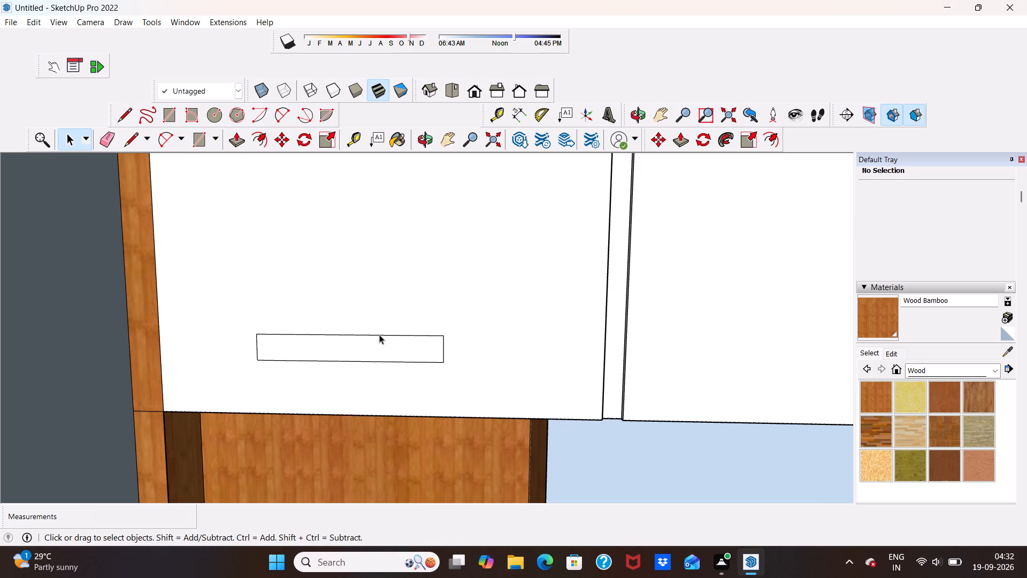
pyautogui.click(379, 334)
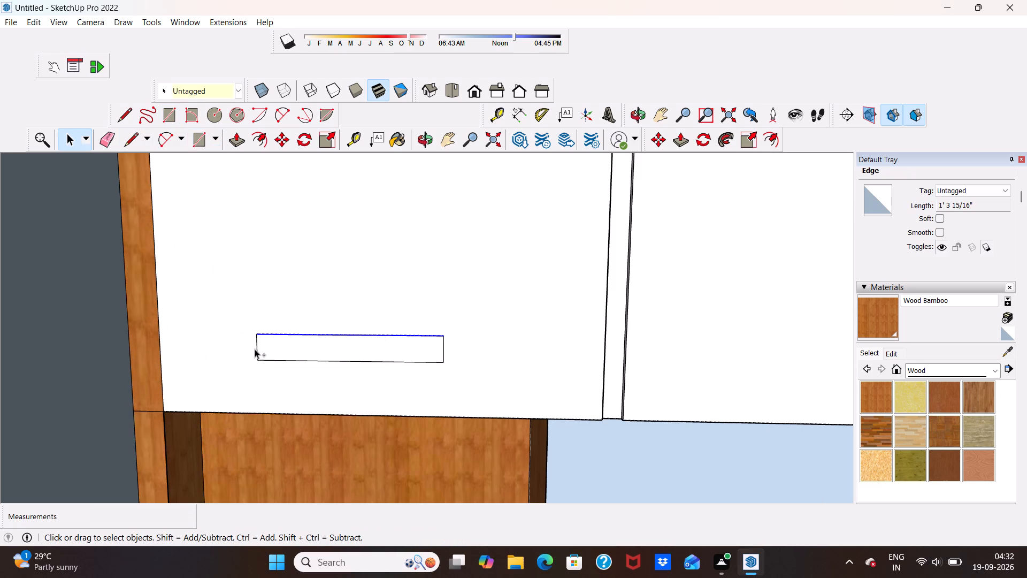
pyautogui.keyDown('ctrl'); pyautogui.click(257, 347); pyautogui.keyUp('ctrl')
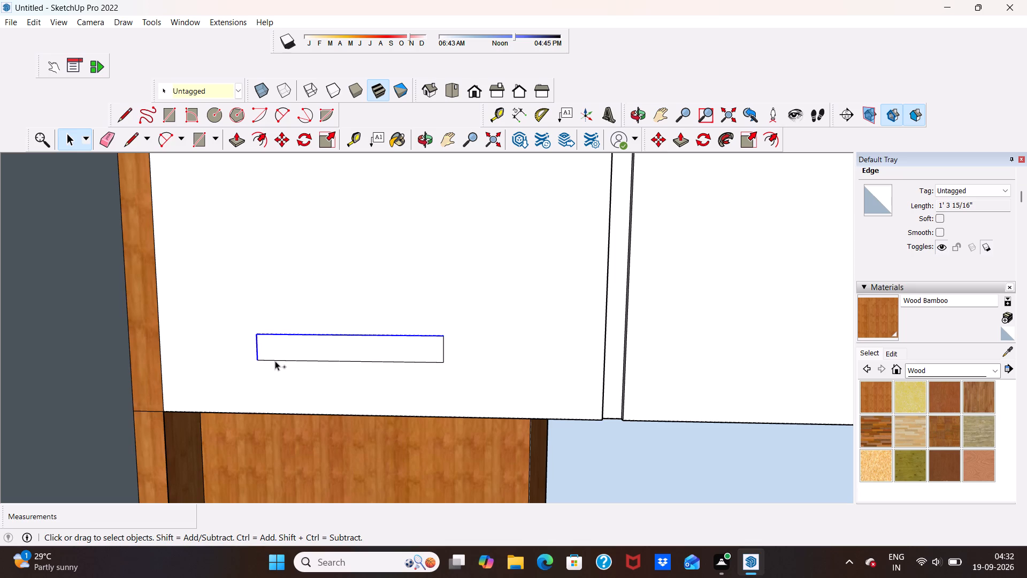
pyautogui.keyDown('ctrl'); pyautogui.click(275, 359); pyautogui.keyUp('ctrl')
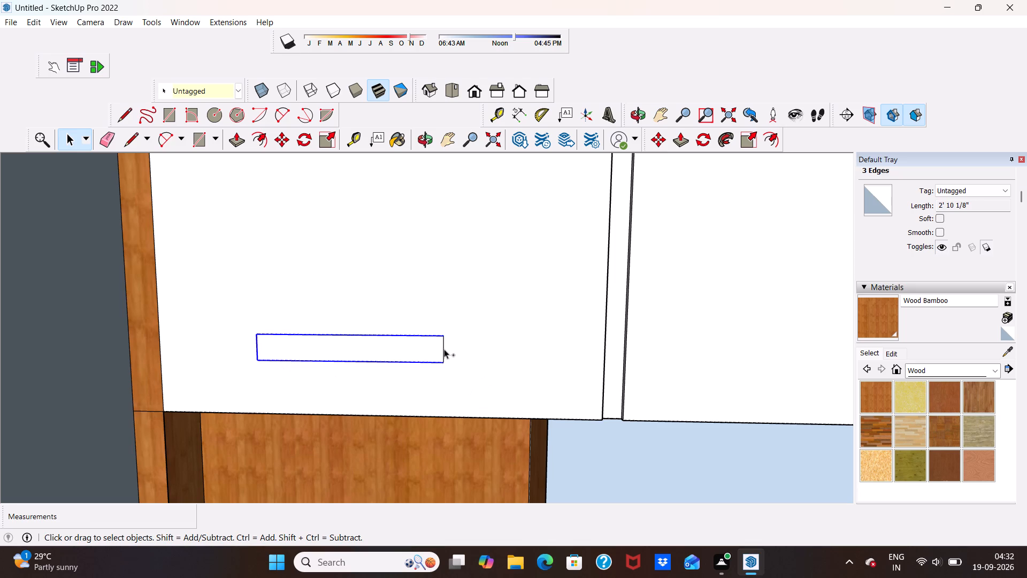
pyautogui.keyDown('ctrl'); pyautogui.click(443, 348); pyautogui.keyUp('ctrl')
pyautogui.scroll(-7, 438, 346)
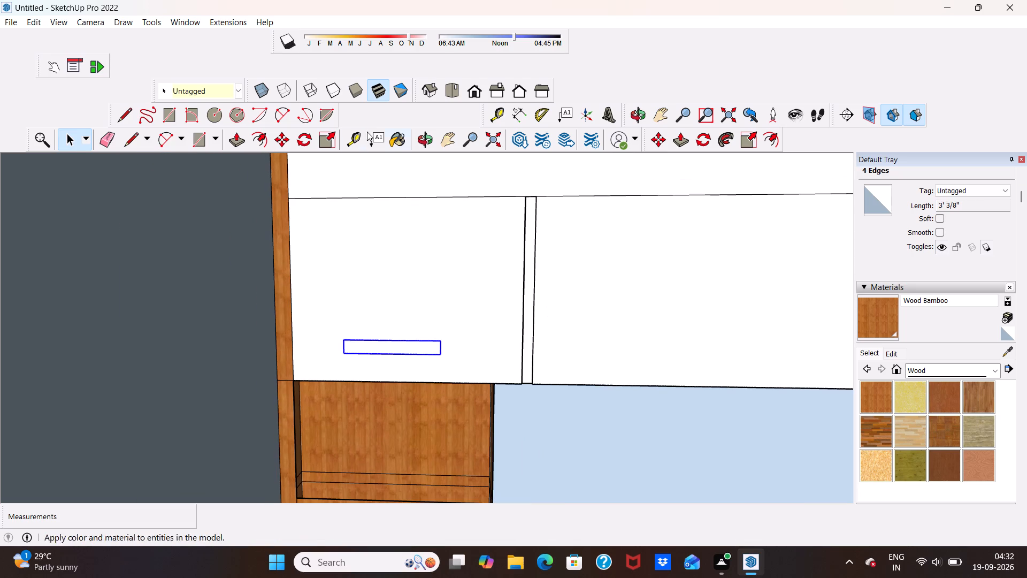
pyautogui.click(280, 138)
pyautogui.scroll(-9, 367, 314)
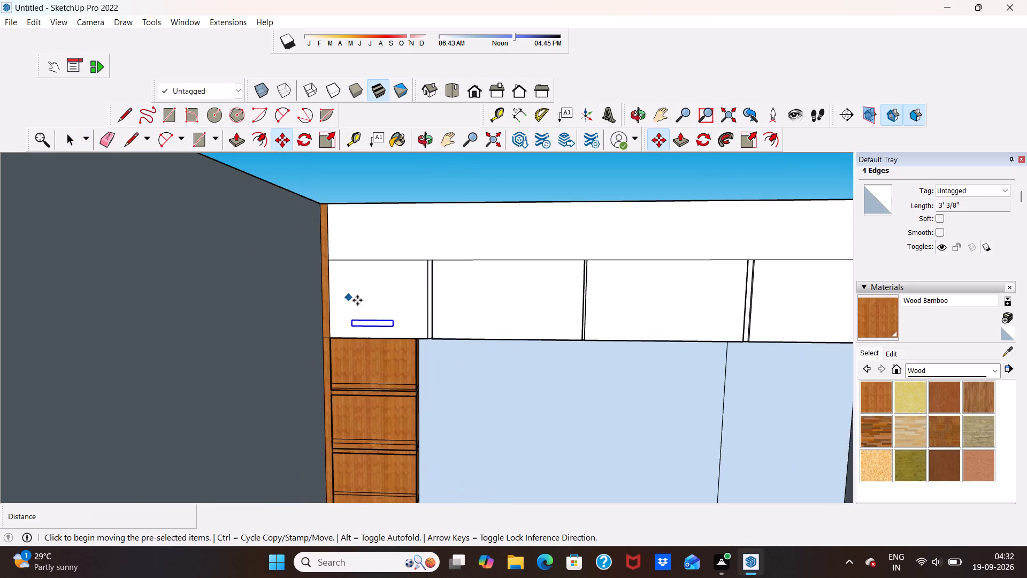
pyautogui.scroll(1, 565, 321)
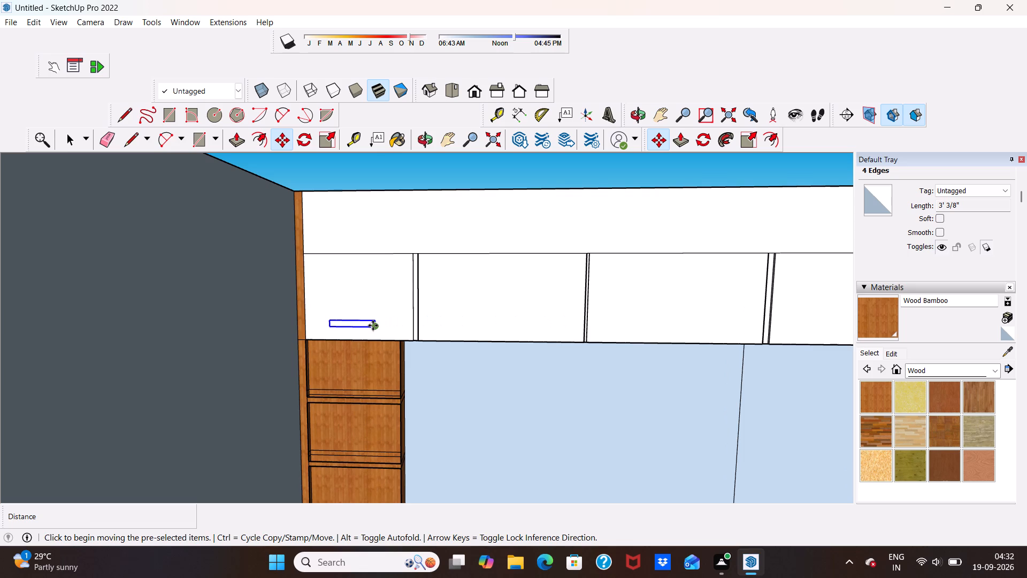
pyautogui.click(373, 325)
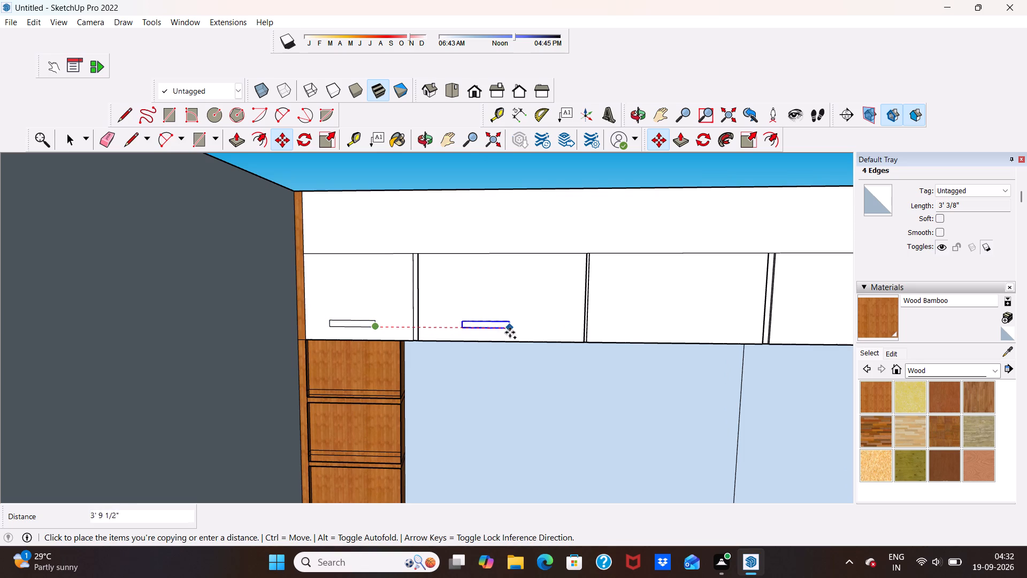
pyautogui.click(520, 324)
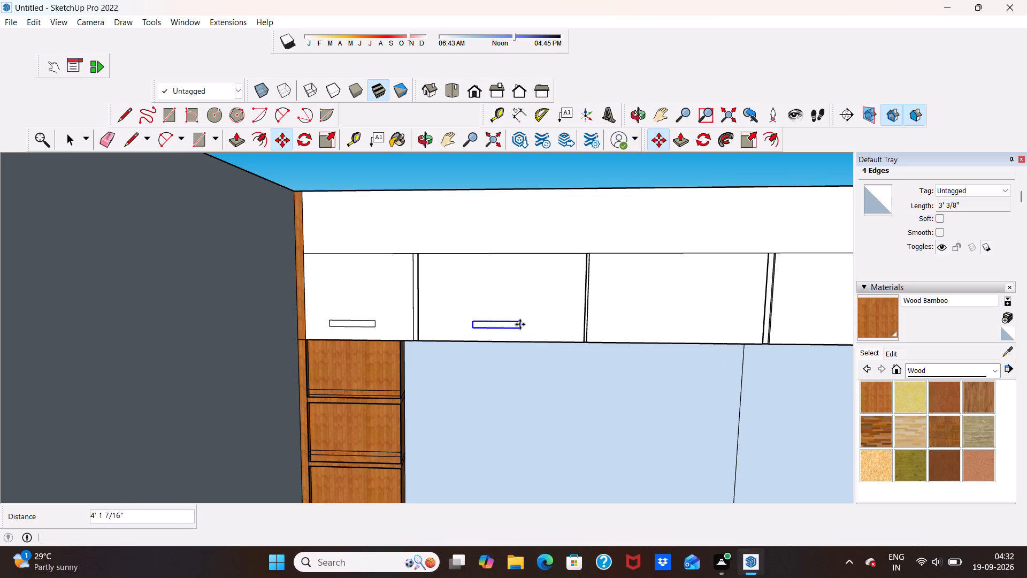
# Copy the handle outline about 4' 11 3/16" onto the third panel and about 4' 7" further onto the fourth.
pyautogui.click(520, 324)
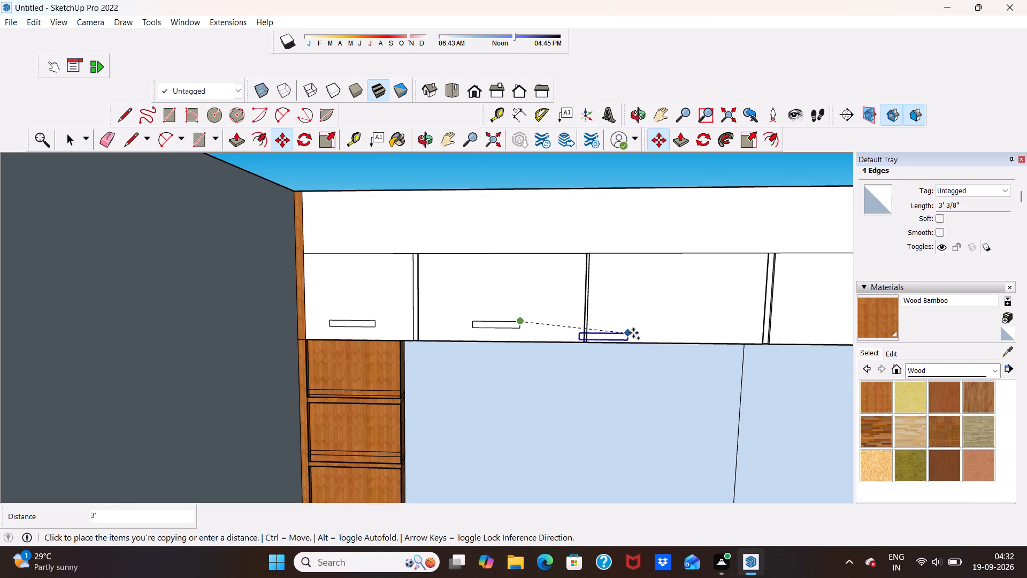
pyautogui.click(701, 320)
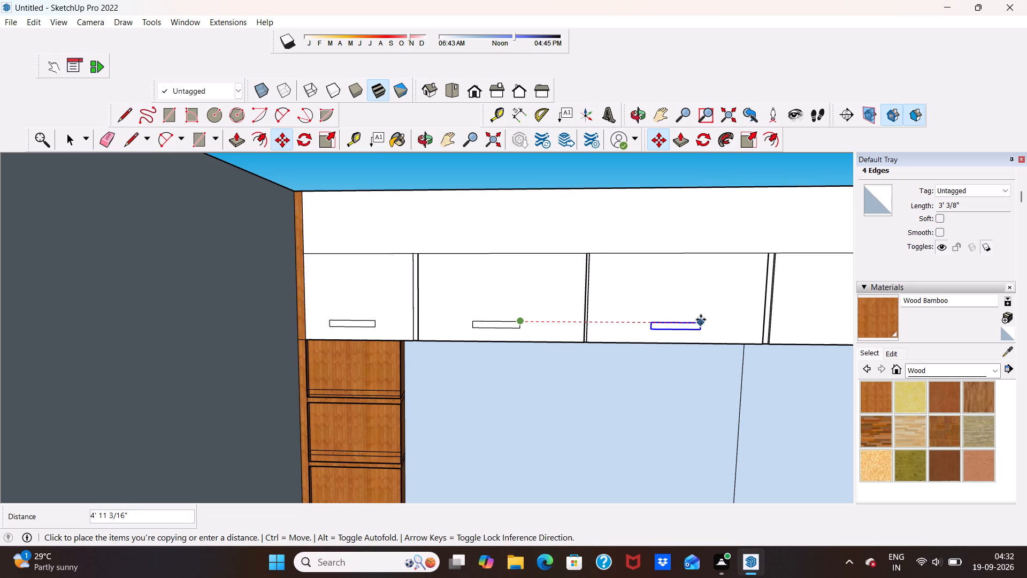
pyautogui.click(701, 320)
pyautogui.scroll(-5, 700, 321)
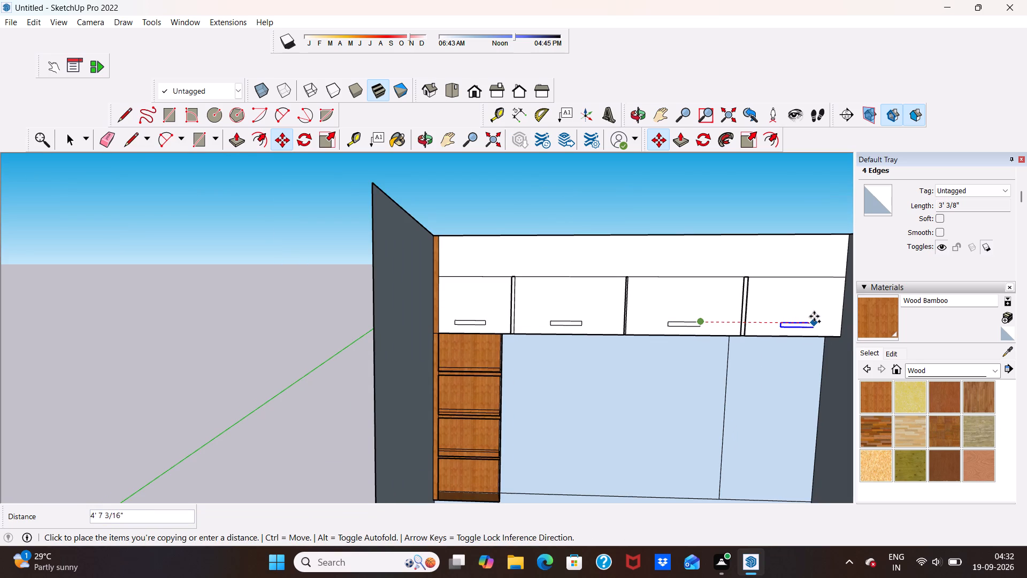
pyautogui.click(813, 316)
pyautogui.press('space')
pyautogui.scroll(-7, 635, 290)
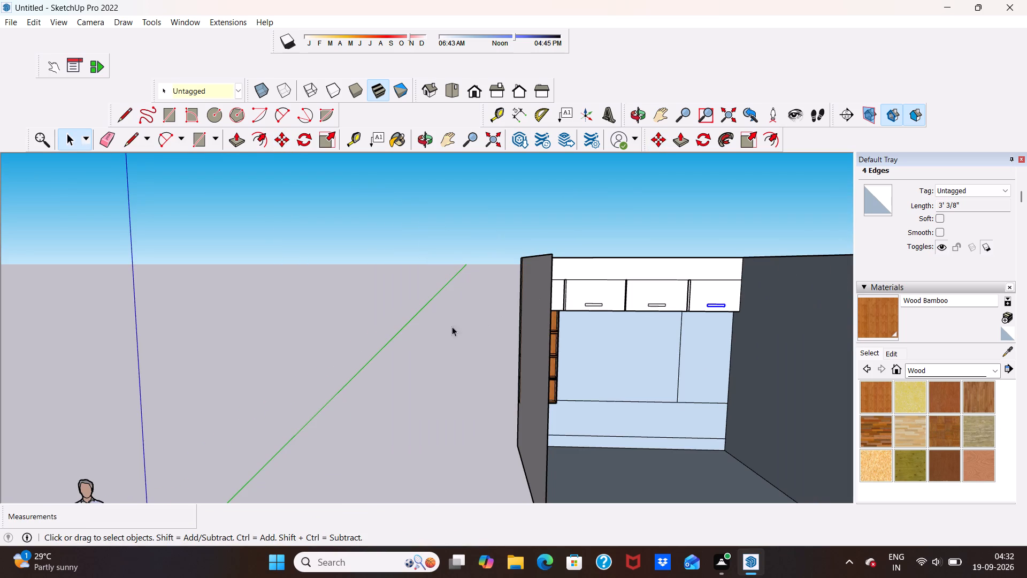
pyautogui.click(446, 332)
# Paint the strip above the cabinets and all four cabinet panels with Wood Floor Parquet, leaving the handle rectangles unpainted.
pyautogui.moveTo(691, 349); pyautogui.dragTo(623, 339, button='middle')
pyautogui.scroll(-5, 627, 338)
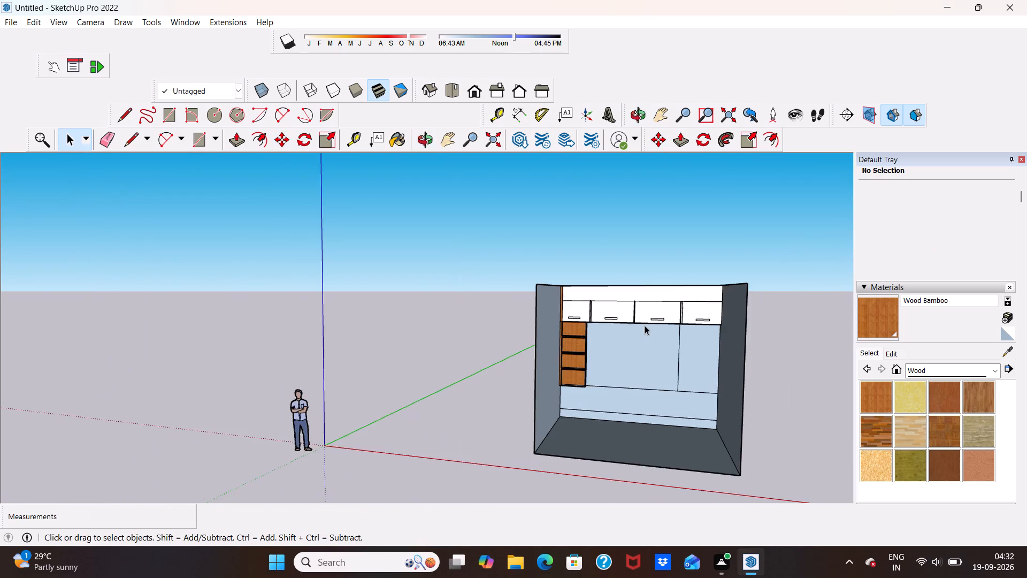
pyautogui.scroll(5, 647, 322)
pyautogui.scroll(-3, 642, 329)
pyautogui.moveTo(633, 336); pyautogui.dragTo(630, 360, button='middle')
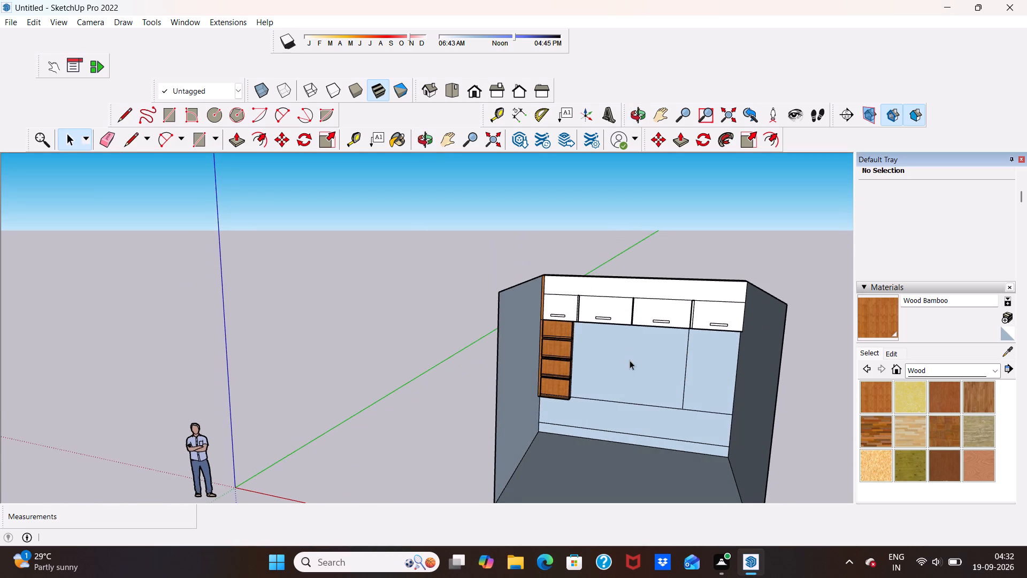
pyautogui.moveTo(631, 362); pyautogui.dragTo(652, 363, button='middle')
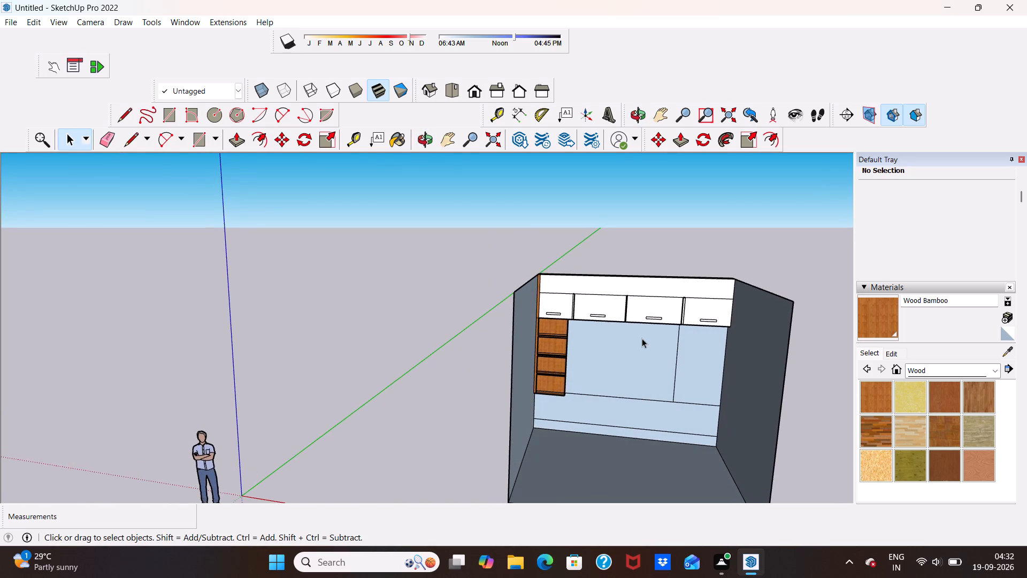
pyautogui.scroll(6, 641, 337)
pyautogui.scroll(-4, 531, 274)
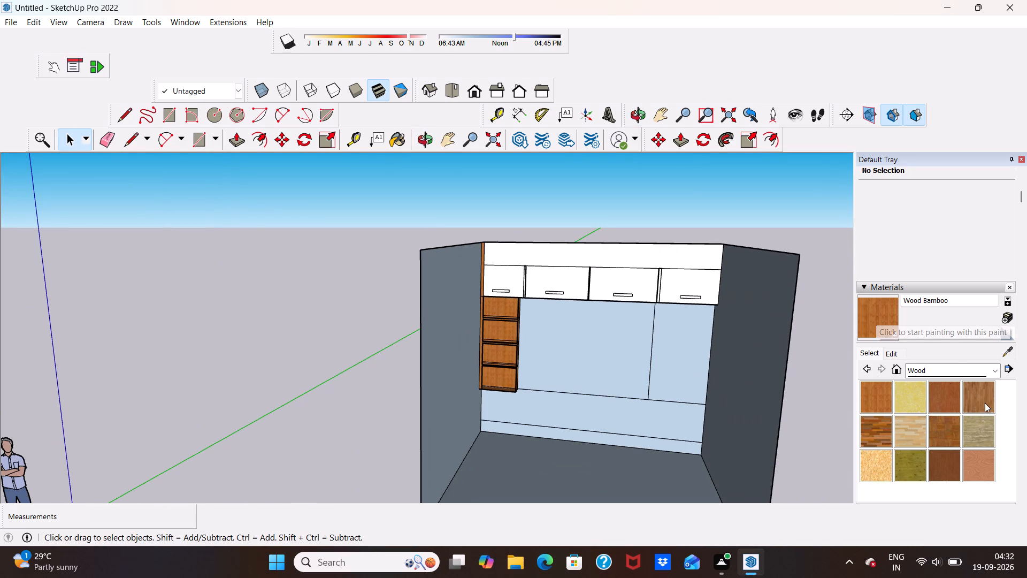
pyautogui.click(936, 433)
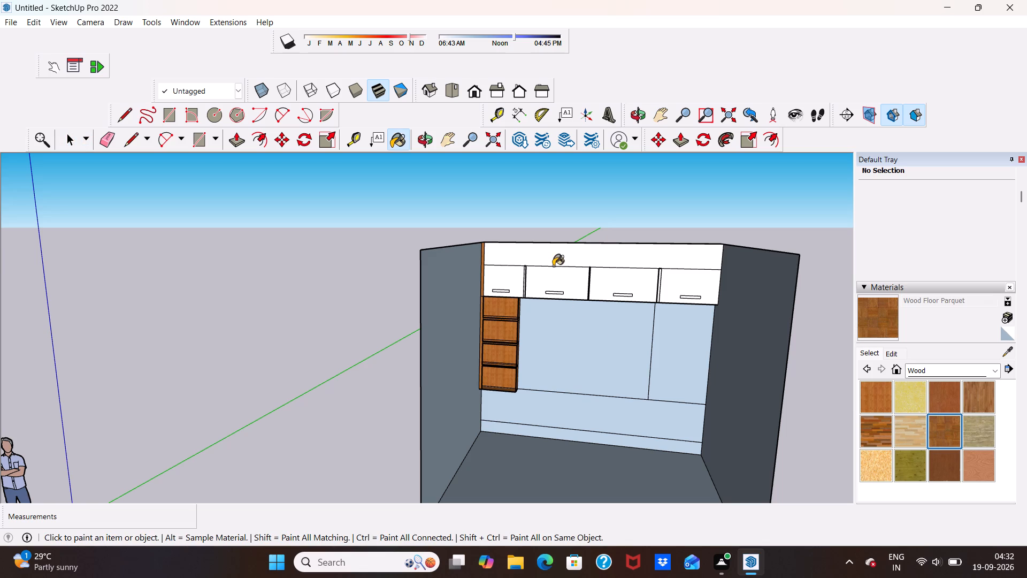
pyautogui.click(553, 255)
pyautogui.click(553, 278)
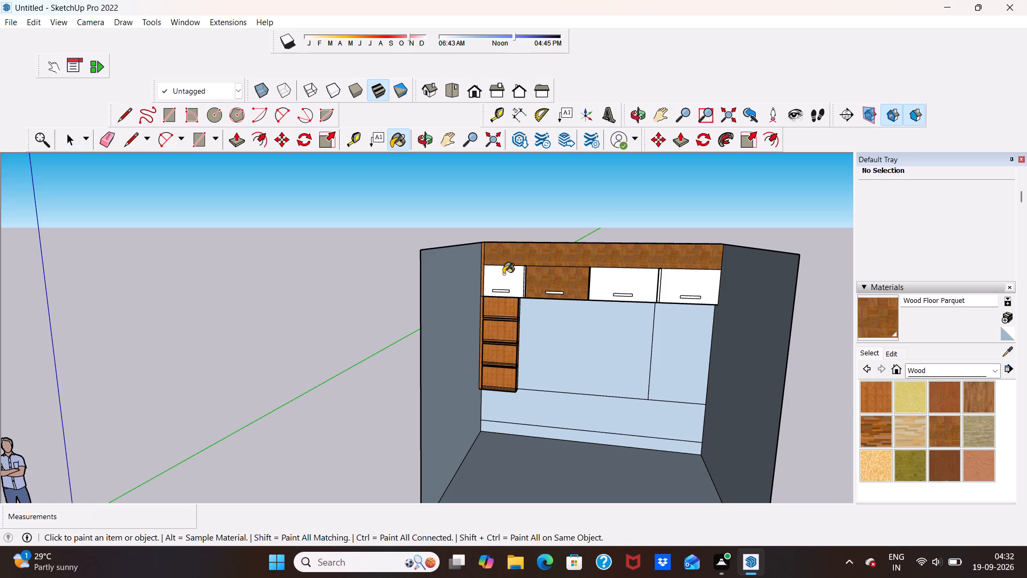
pyautogui.click(503, 274)
pyautogui.click(633, 286)
pyautogui.click(678, 284)
# Paint the top face of the upper cabinet band with Wood Floor Parquet.
pyautogui.scroll(7, 509, 300)
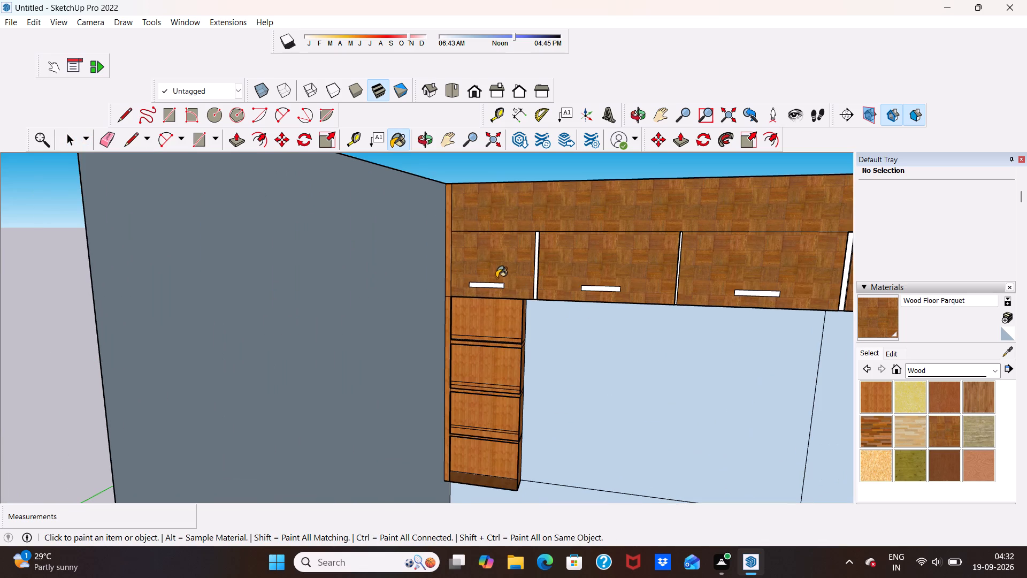
pyautogui.scroll(-9, 497, 274)
pyautogui.moveTo(557, 316); pyautogui.dragTo(562, 275, button='middle')
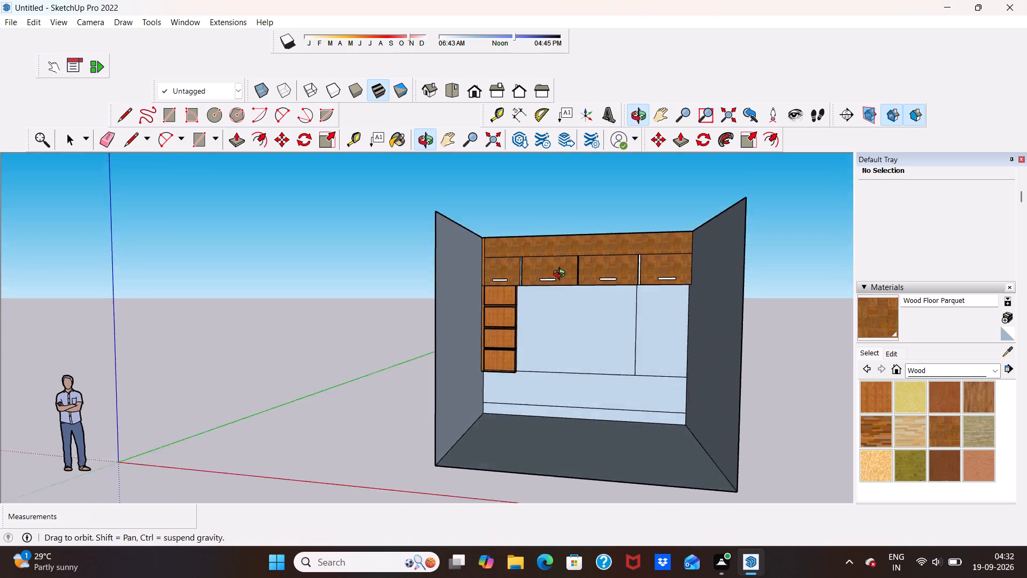
pyautogui.moveTo(562, 275); pyautogui.dragTo(573, 246, button='middle')
pyautogui.moveTo(568, 305); pyautogui.dragTo(589, 353, button='middle')
pyautogui.moveTo(579, 262); pyautogui.dragTo(569, 413, button='middle')
pyautogui.scroll(5, 540, 250)
pyautogui.click(542, 249)
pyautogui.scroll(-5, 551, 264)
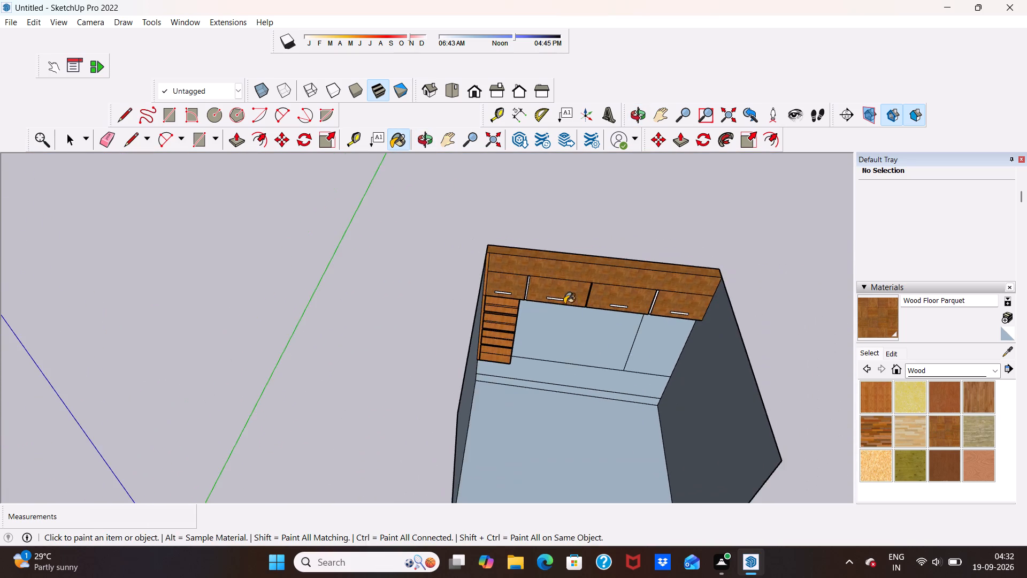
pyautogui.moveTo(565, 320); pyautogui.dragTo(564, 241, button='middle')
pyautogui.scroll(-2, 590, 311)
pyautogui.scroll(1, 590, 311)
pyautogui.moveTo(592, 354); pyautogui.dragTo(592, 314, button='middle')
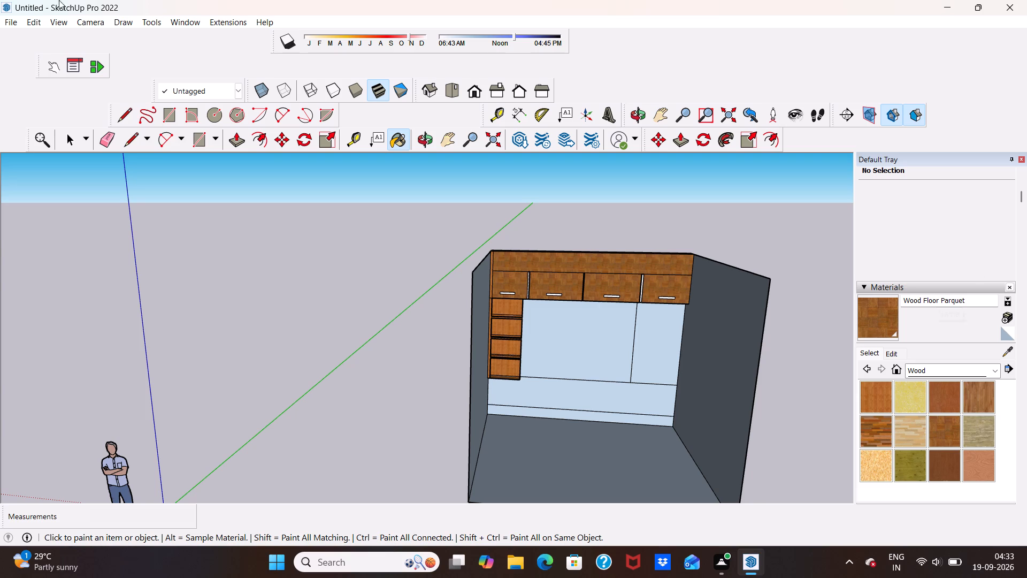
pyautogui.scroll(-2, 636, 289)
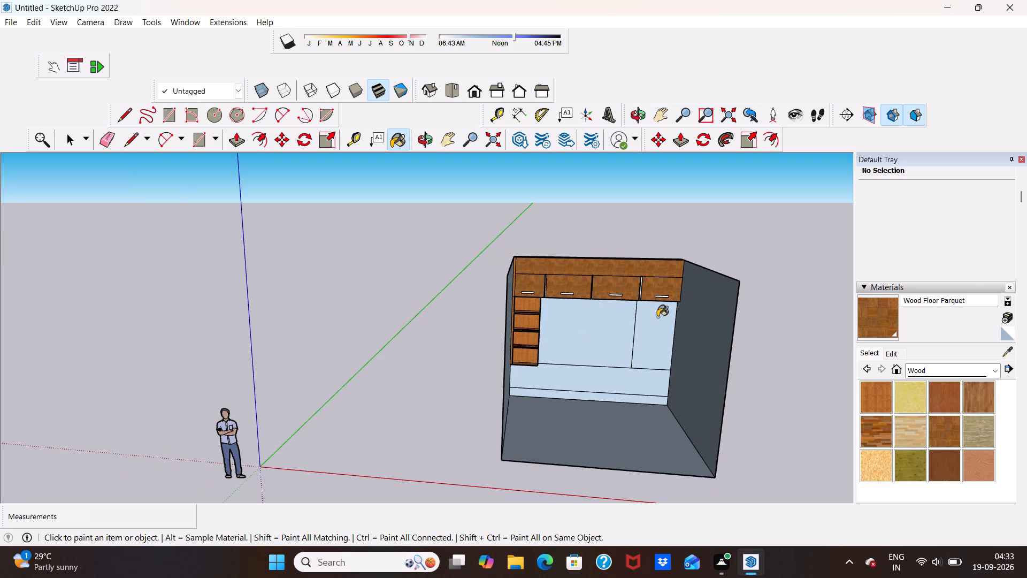
# Paint the three vertical grooves between the upper cabinet panels with Formica Laminate Dark from the Synthetic Surfaces collection.
pyautogui.scroll(9, 669, 318)
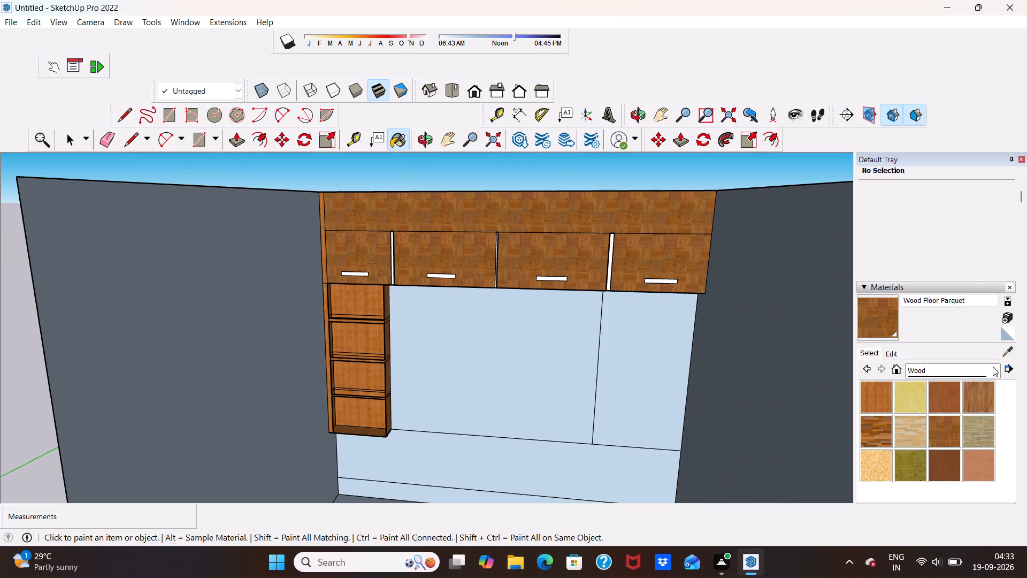
pyautogui.click(991, 304)
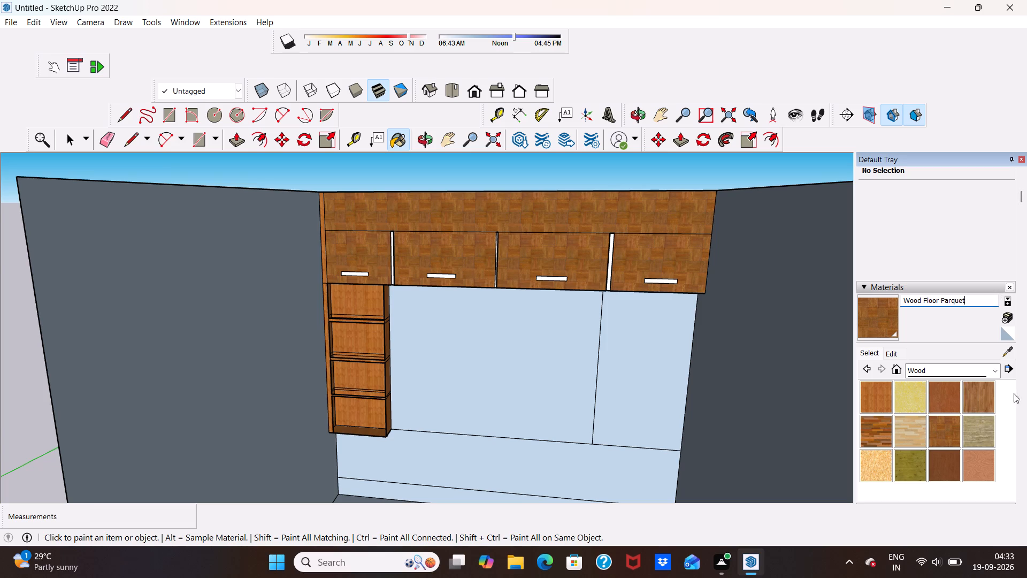
pyautogui.click(995, 372)
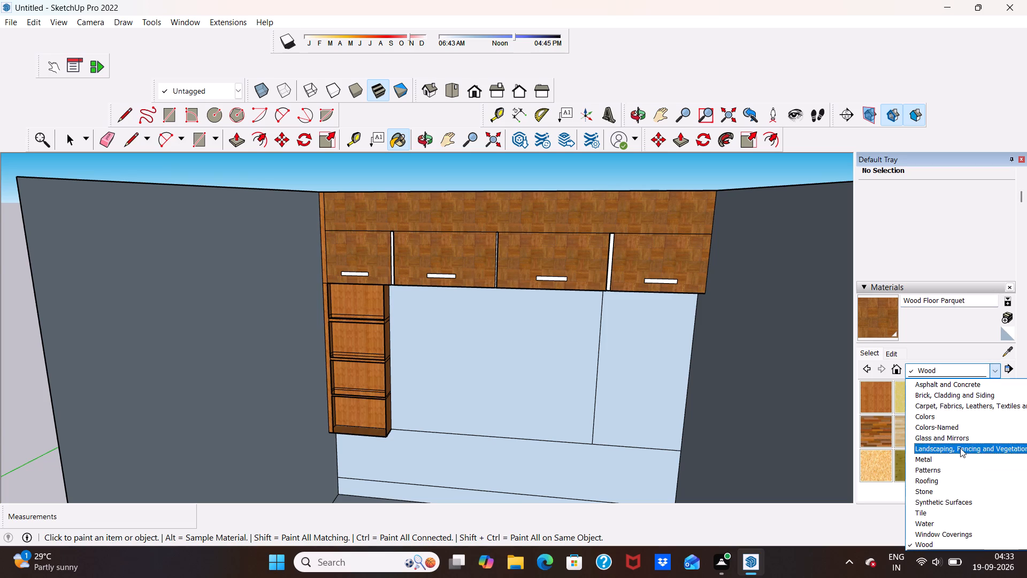
pyautogui.click(975, 503)
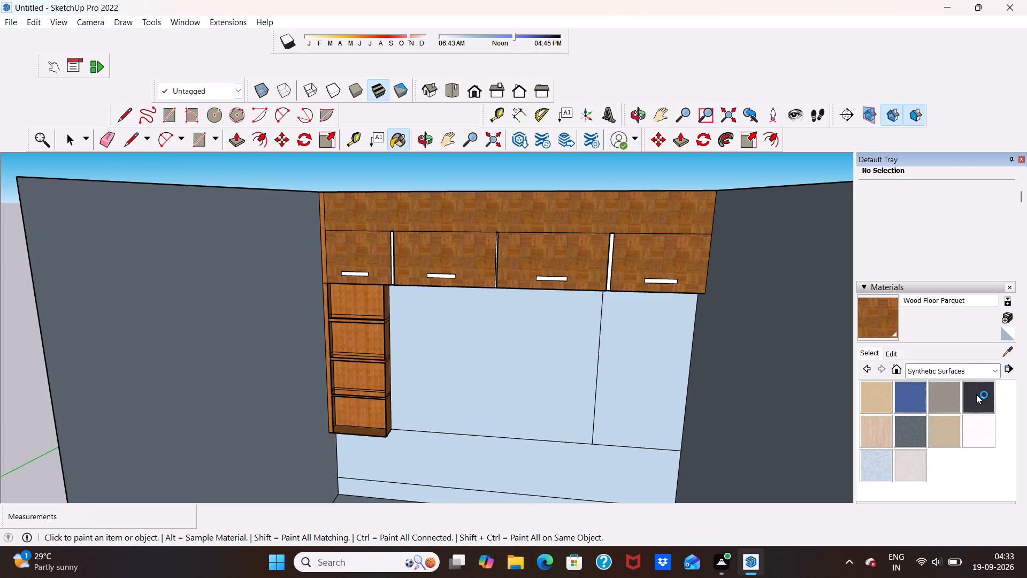
pyautogui.click(971, 401)
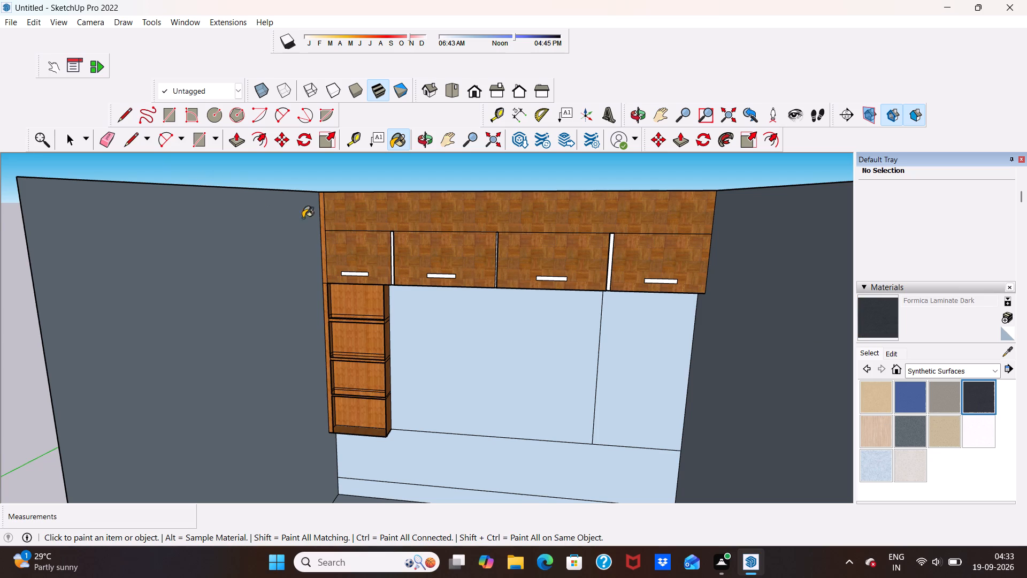
pyautogui.scroll(18, 350, 241)
pyautogui.click(432, 254)
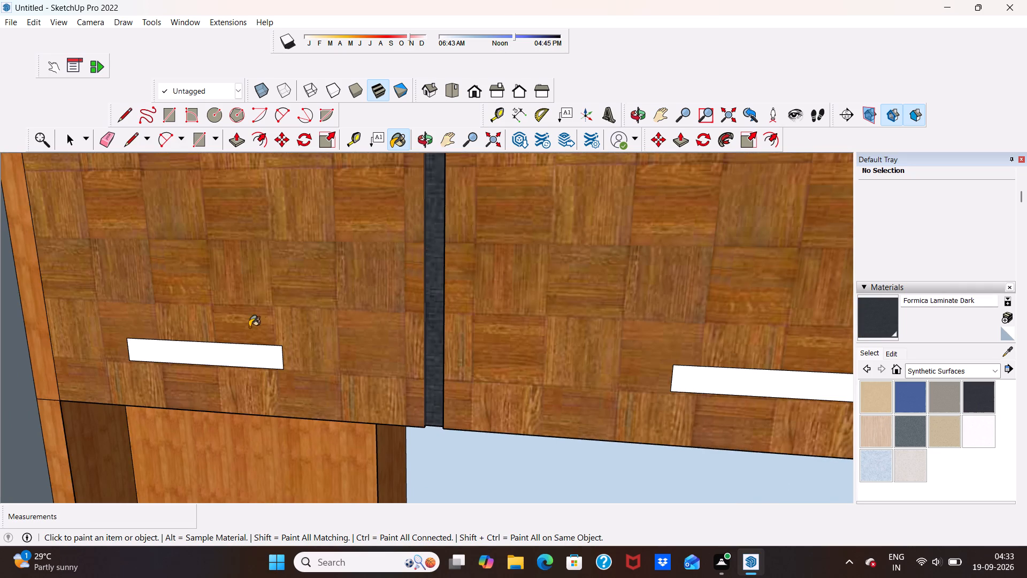
pyautogui.scroll(-14, 290, 302)
pyautogui.scroll(10, 578, 272)
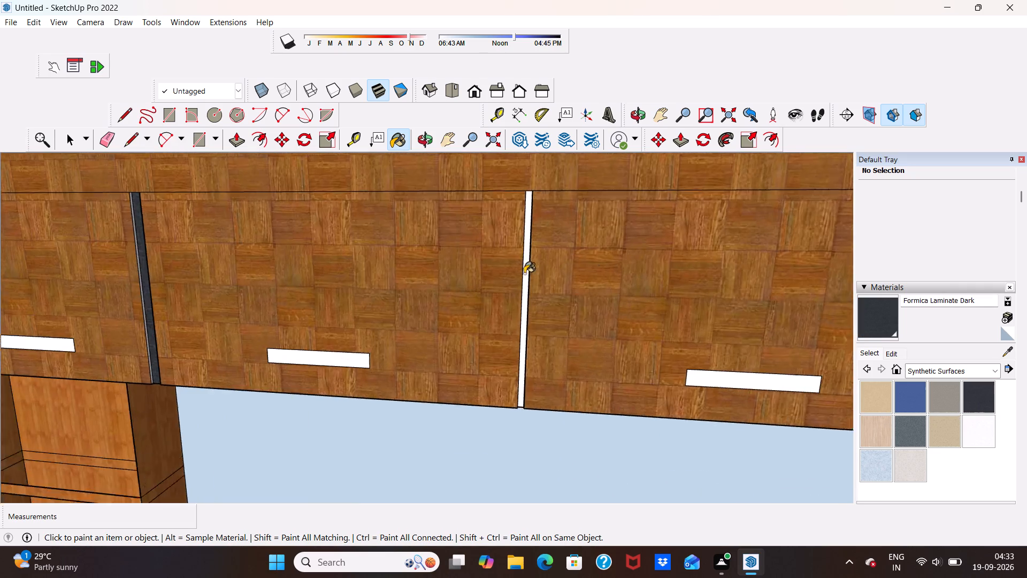
pyautogui.scroll(8, 524, 273)
pyautogui.click(525, 271)
pyautogui.scroll(-20, 520, 272)
pyautogui.scroll(-6, 520, 272)
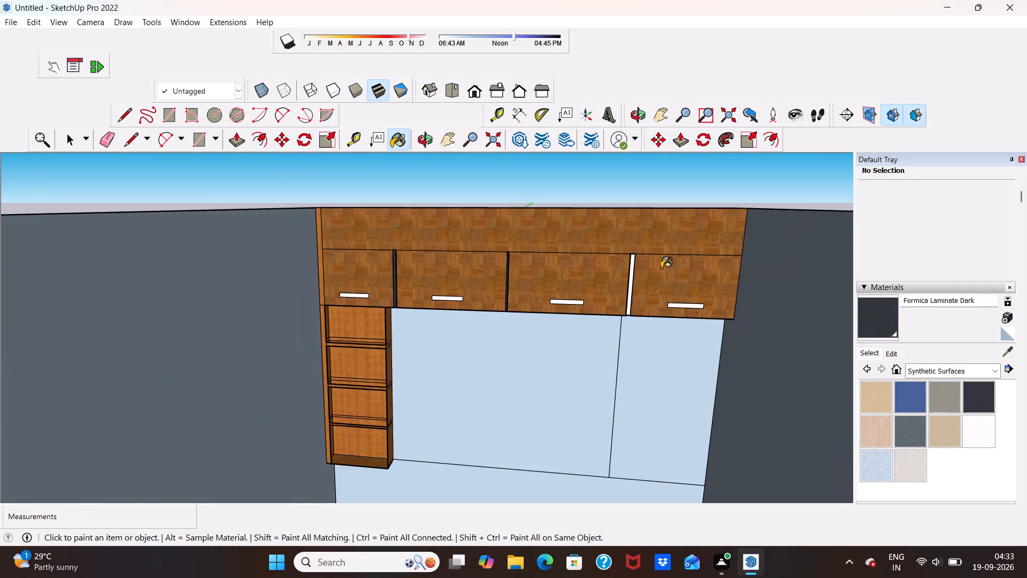
pyautogui.scroll(20, 654, 262)
pyautogui.click(617, 284)
pyautogui.scroll(-20, 620, 276)
pyautogui.scroll(-6, 620, 276)
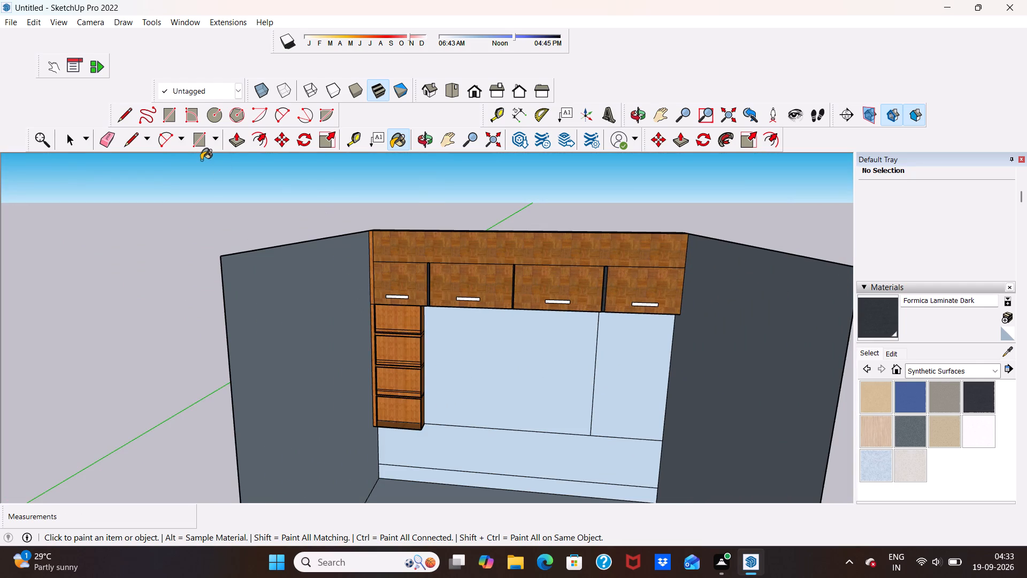
# Paint the handle rectangles on all four upper cabinet panels with Formica Laminate Dark.
pyautogui.scroll(5, 392, 310)
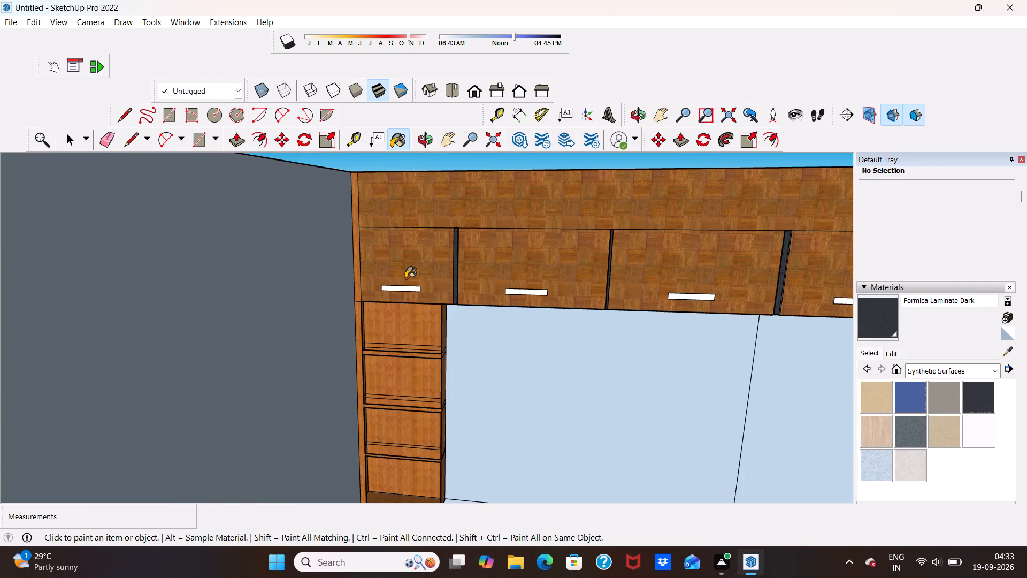
pyautogui.click(398, 290)
pyautogui.click(531, 295)
pyautogui.scroll(-6, 482, 298)
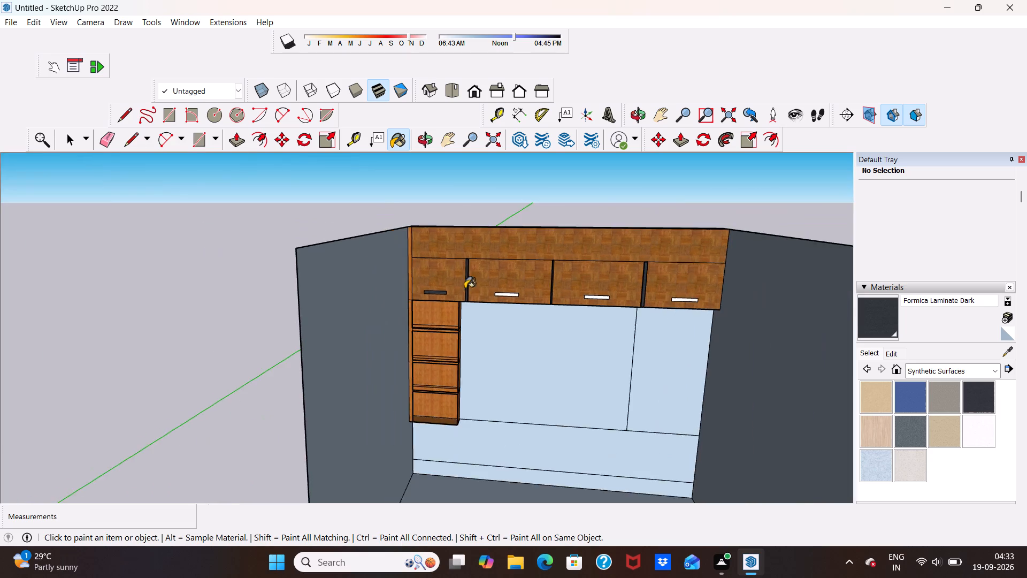
pyautogui.scroll(17, 572, 310)
pyautogui.click(462, 275)
pyautogui.scroll(-4, 445, 295)
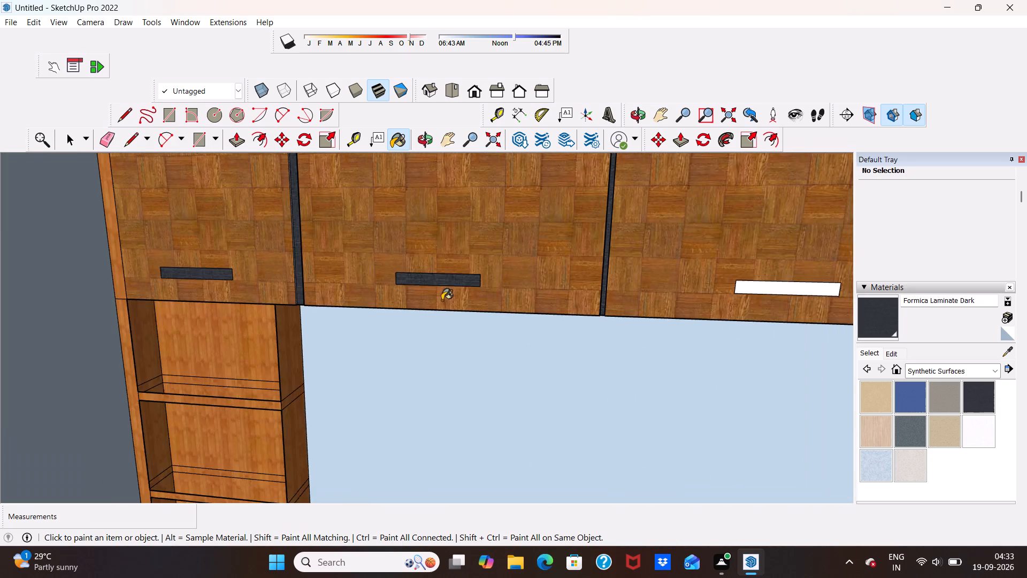
pyautogui.scroll(-13, 442, 300)
pyautogui.scroll(13, 580, 279)
pyautogui.click(523, 306)
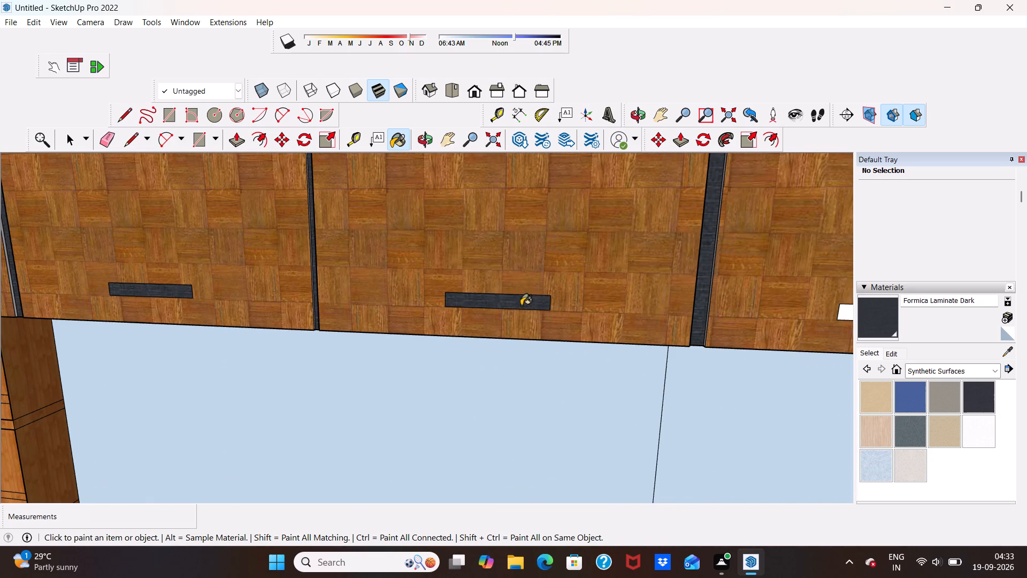
pyautogui.scroll(-18, 519, 307)
pyautogui.scroll(17, 622, 306)
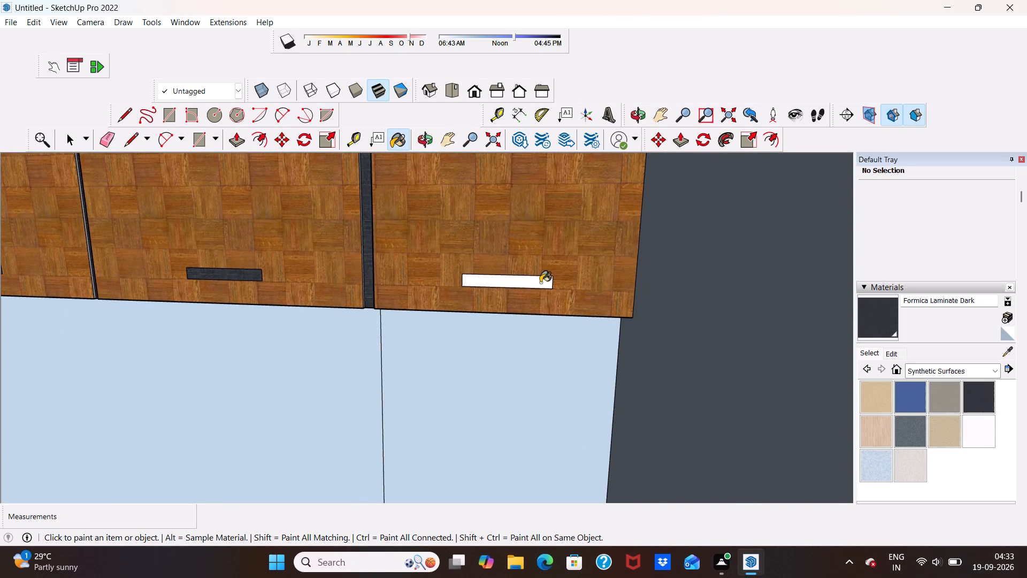
pyautogui.click(538, 284)
pyautogui.scroll(-19, 567, 318)
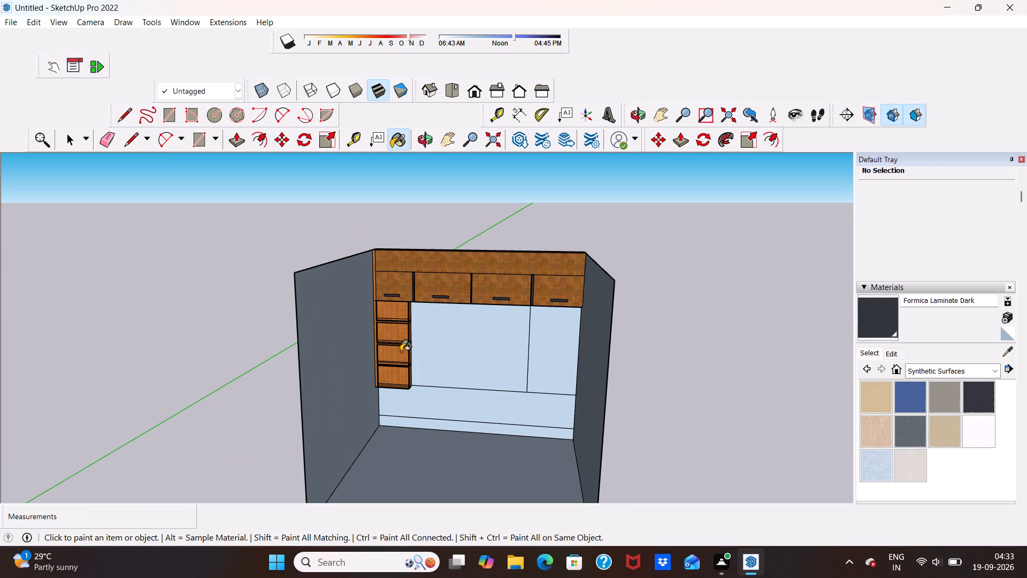
pyautogui.press('space')
# Paint the back of the shelf unit's second compartment from the top with Formica Laminate Dark.
pyautogui.moveTo(407, 347); pyautogui.dragTo(411, 305, button='middle')
pyautogui.scroll(2, 411, 329)
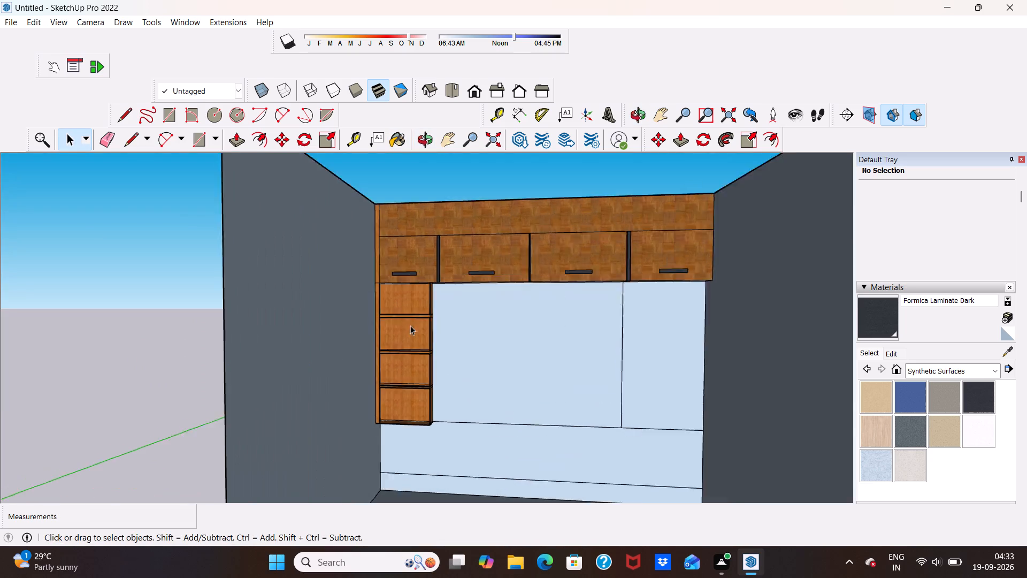
pyautogui.scroll(11, 410, 325)
pyautogui.moveTo(406, 313); pyautogui.dragTo(434, 436, button='middle')
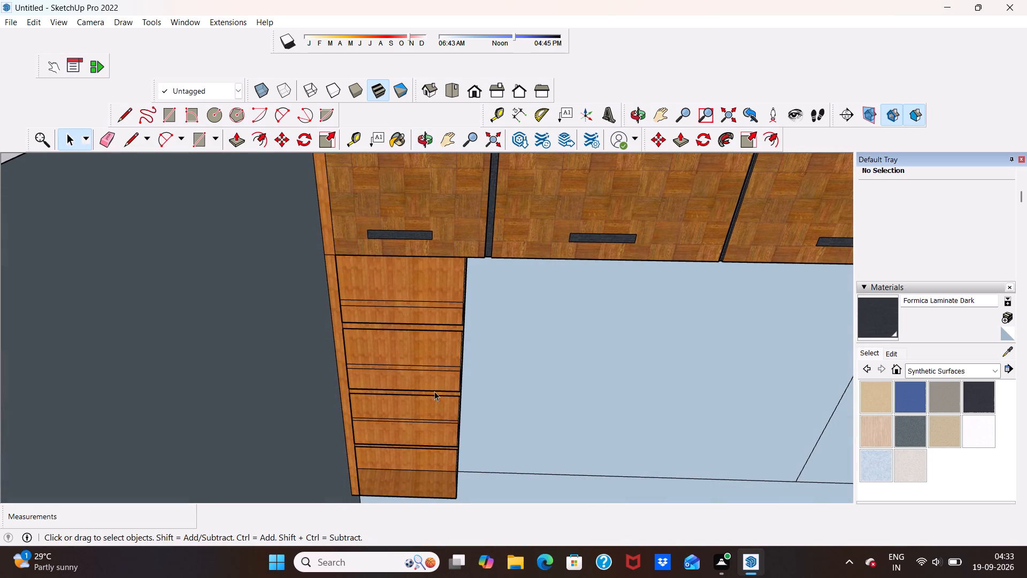
pyautogui.scroll(-6, 430, 376)
pyautogui.scroll(5, 418, 325)
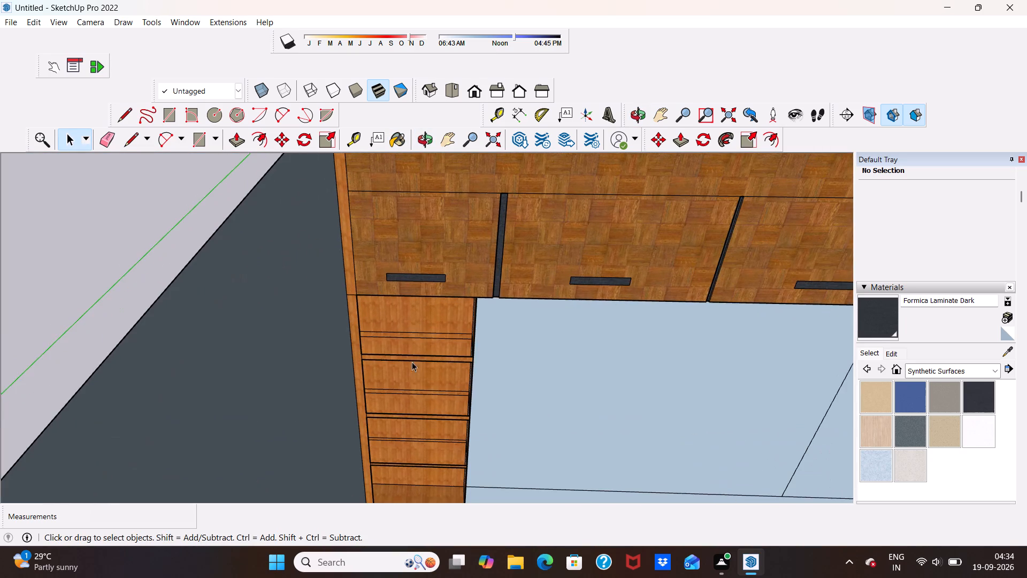
pyautogui.moveTo(407, 368); pyautogui.dragTo(427, 383, button='middle')
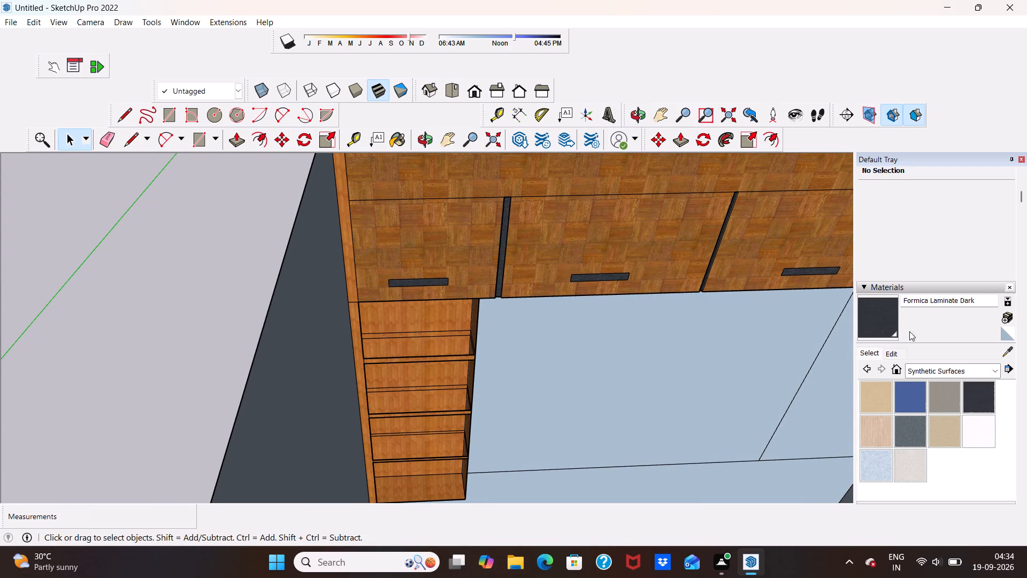
pyautogui.click(875, 320)
pyautogui.scroll(5, 405, 354)
pyautogui.click(436, 348)
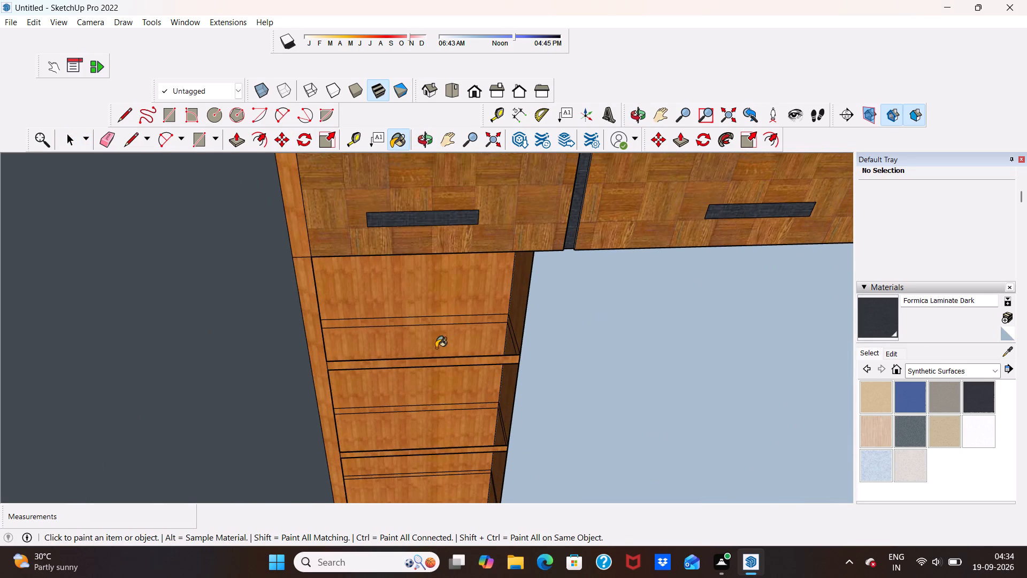
# Paint the backs of the shelf unit's first, third and fourth compartments with Formica Laminate Dark.
pyautogui.scroll(-9, 435, 342)
pyautogui.moveTo(432, 376); pyautogui.dragTo(425, 301, button='middle')
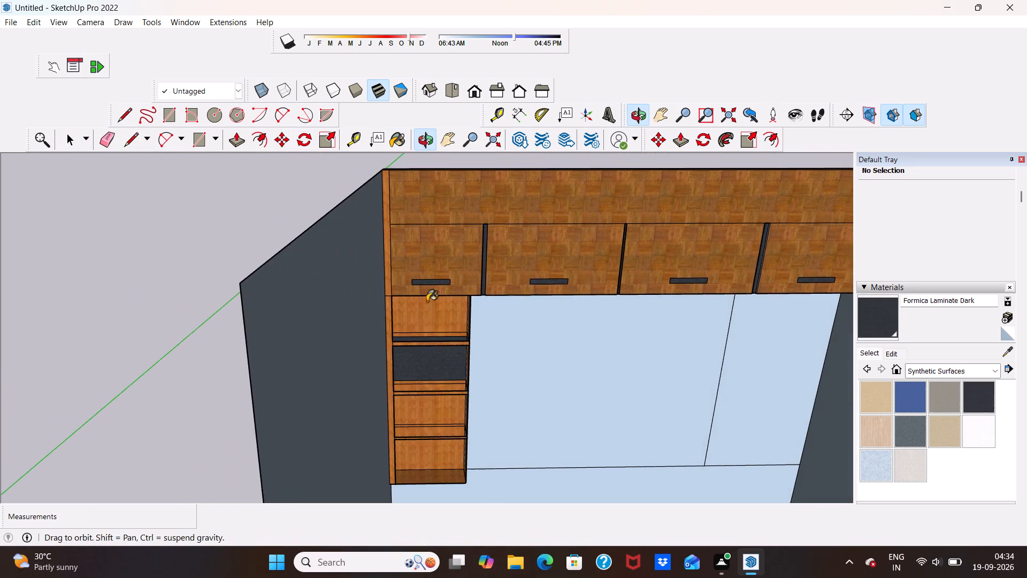
pyautogui.moveTo(434, 390); pyautogui.dragTo(421, 315, button='middle')
pyautogui.moveTo(439, 384); pyautogui.dragTo(427, 298, button='middle')
pyautogui.scroll(1, 427, 305)
pyautogui.scroll(8, 435, 353)
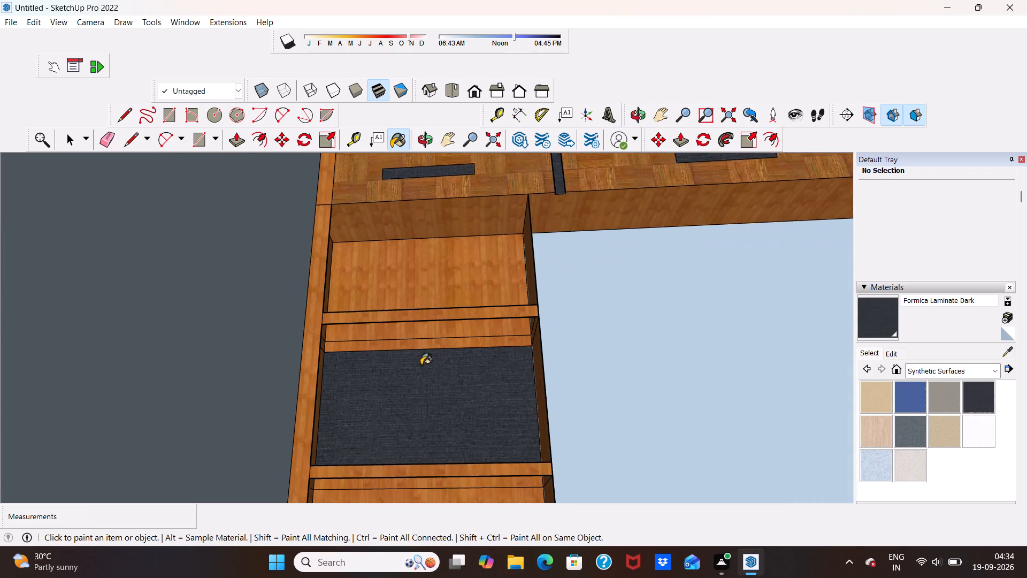
pyautogui.moveTo(419, 366); pyautogui.dragTo(427, 435, button='middle')
pyautogui.moveTo(419, 407); pyautogui.dragTo(418, 470, button='middle')
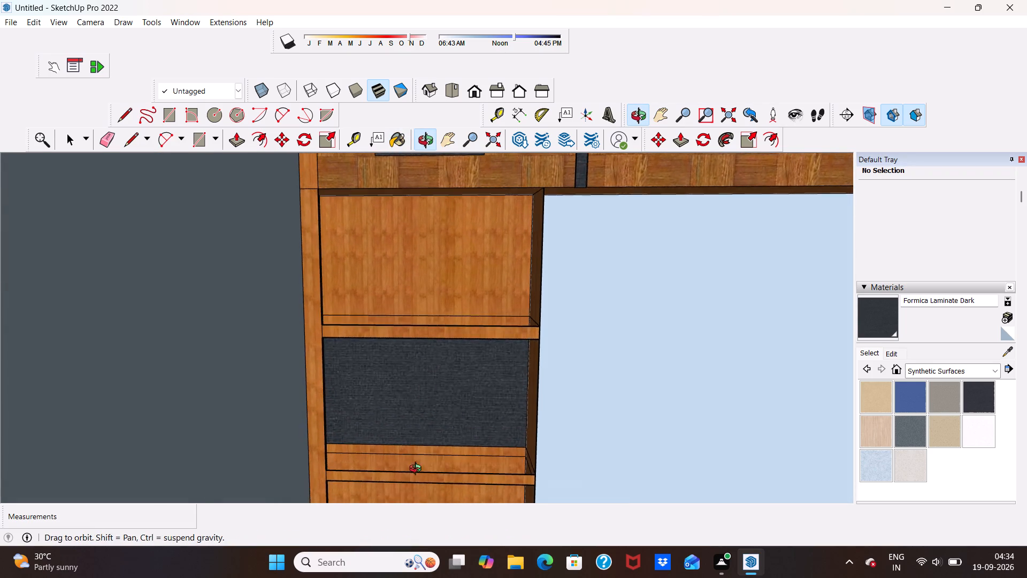
pyautogui.moveTo(418, 470); pyautogui.dragTo(418, 474, button='middle')
pyautogui.scroll(-6, 440, 384)
pyautogui.moveTo(451, 378); pyautogui.dragTo(441, 466, button='middle')
pyautogui.scroll(-2, 463, 374)
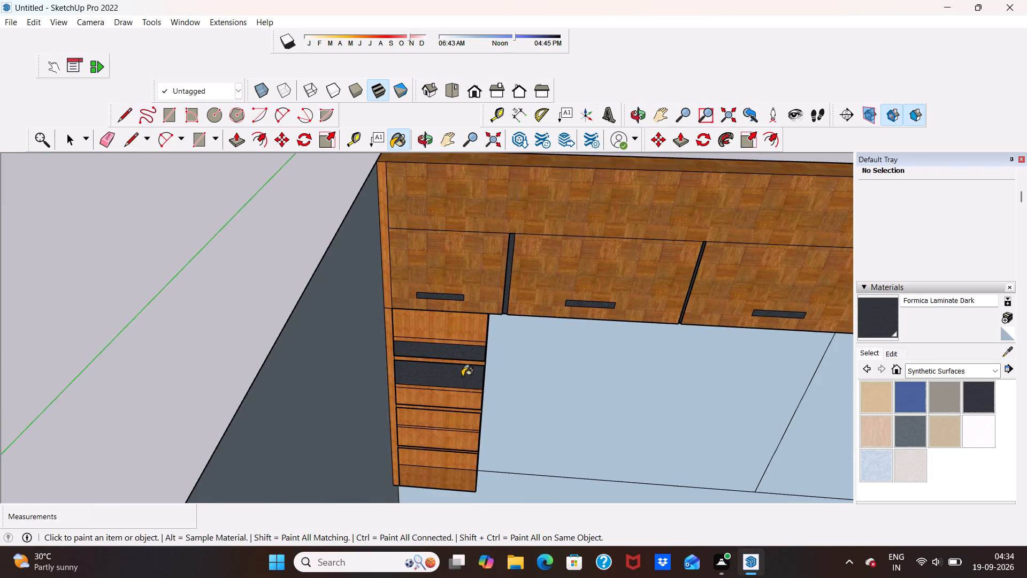
pyautogui.scroll(2, 449, 401)
pyautogui.moveTo(451, 403); pyautogui.dragTo(480, 294, button='middle')
pyautogui.scroll(1, 480, 294)
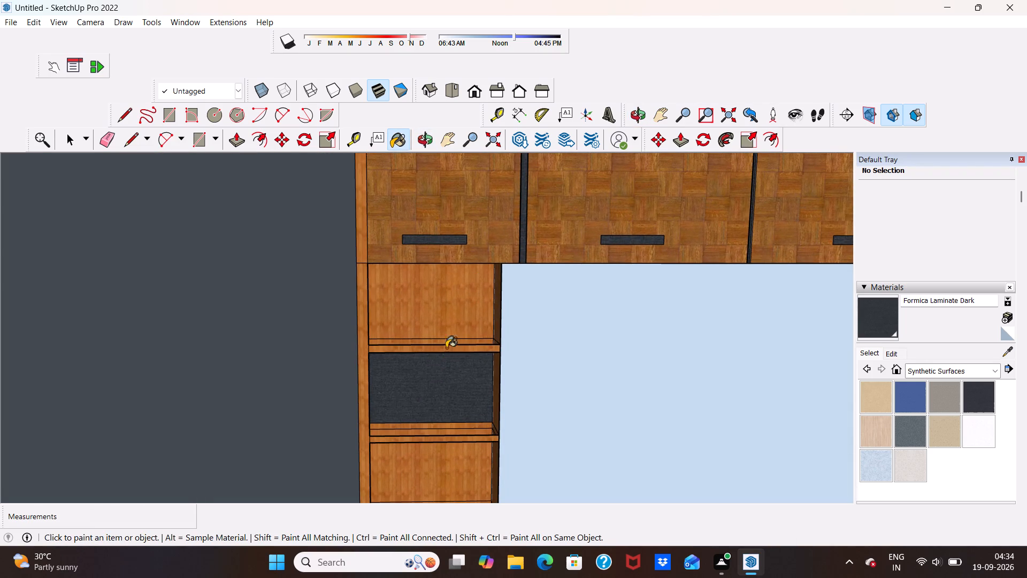
pyautogui.click(430, 289)
pyautogui.scroll(-10, 431, 314)
pyautogui.scroll(4, 434, 382)
pyautogui.click(434, 376)
pyautogui.click(439, 422)
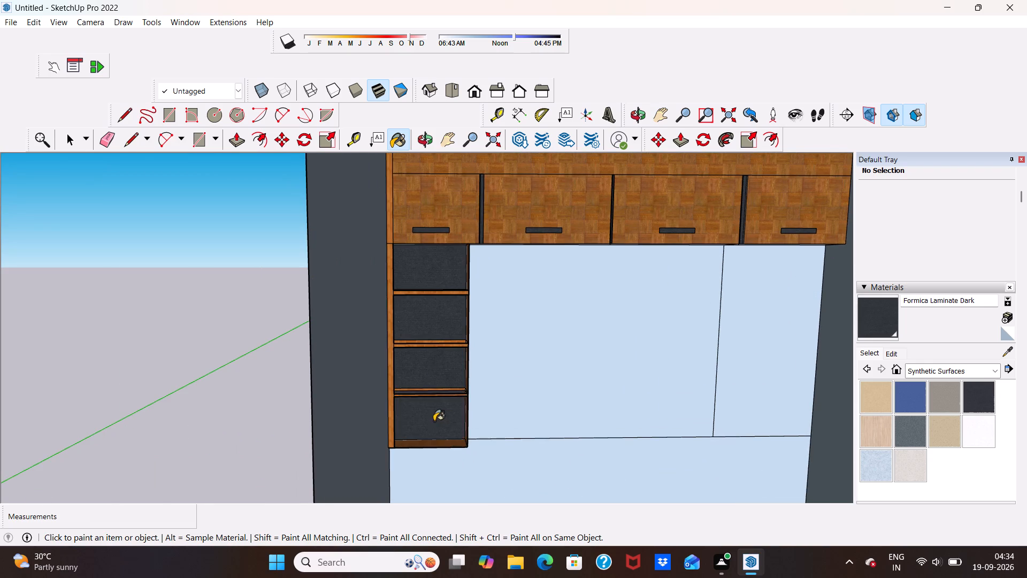
pyautogui.scroll(-11, 423, 405)
pyautogui.scroll(4, 422, 366)
pyautogui.press('space')
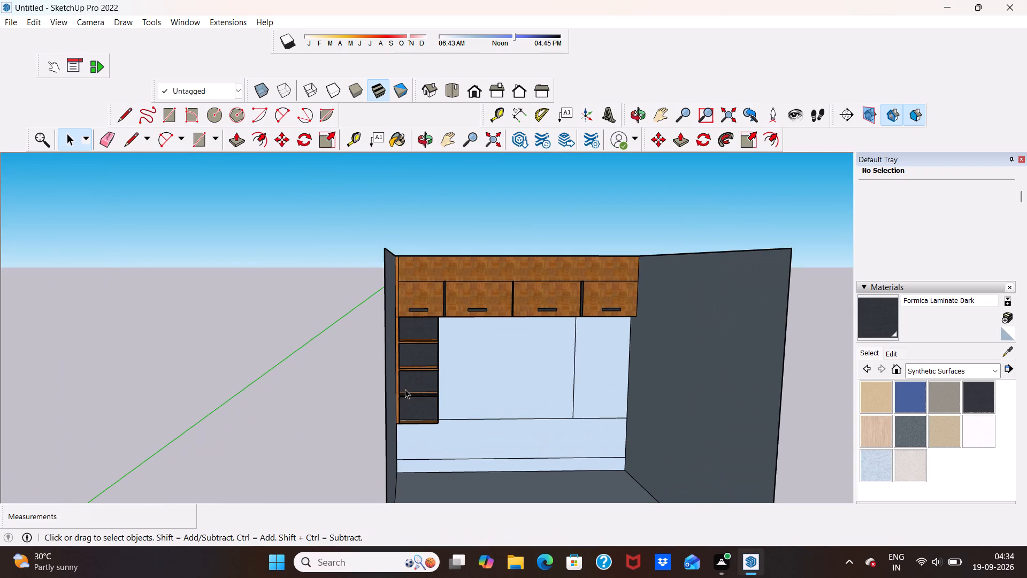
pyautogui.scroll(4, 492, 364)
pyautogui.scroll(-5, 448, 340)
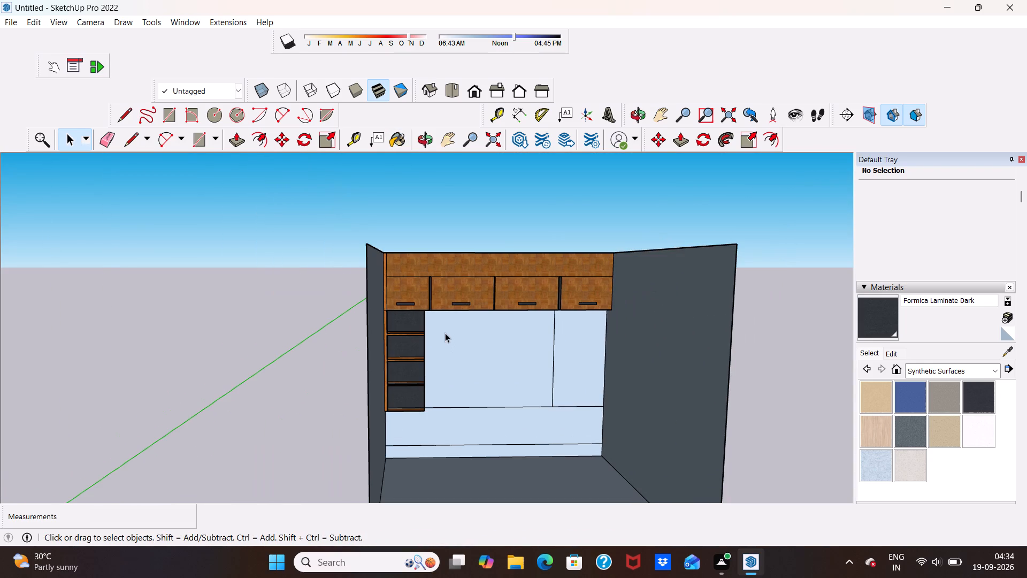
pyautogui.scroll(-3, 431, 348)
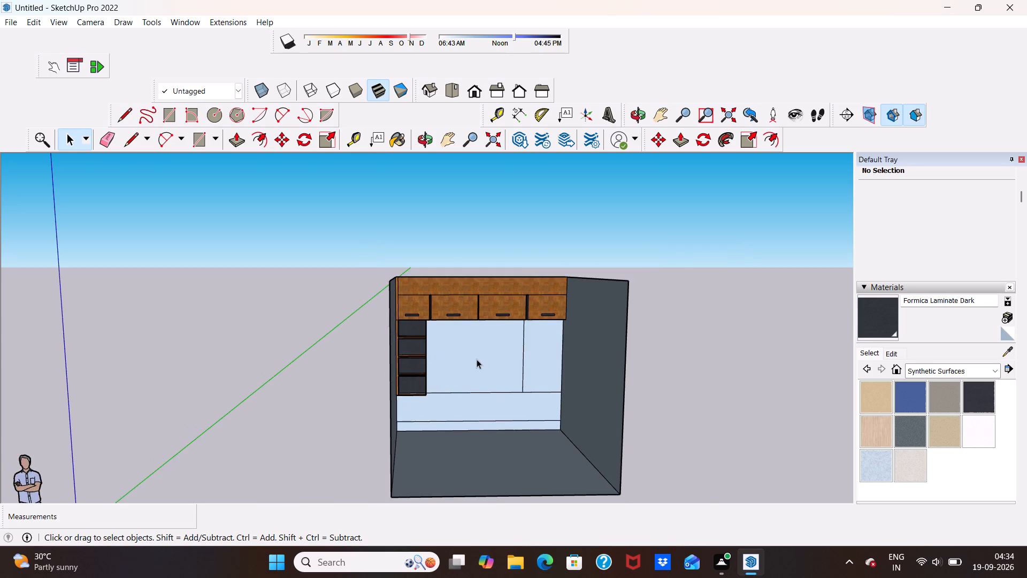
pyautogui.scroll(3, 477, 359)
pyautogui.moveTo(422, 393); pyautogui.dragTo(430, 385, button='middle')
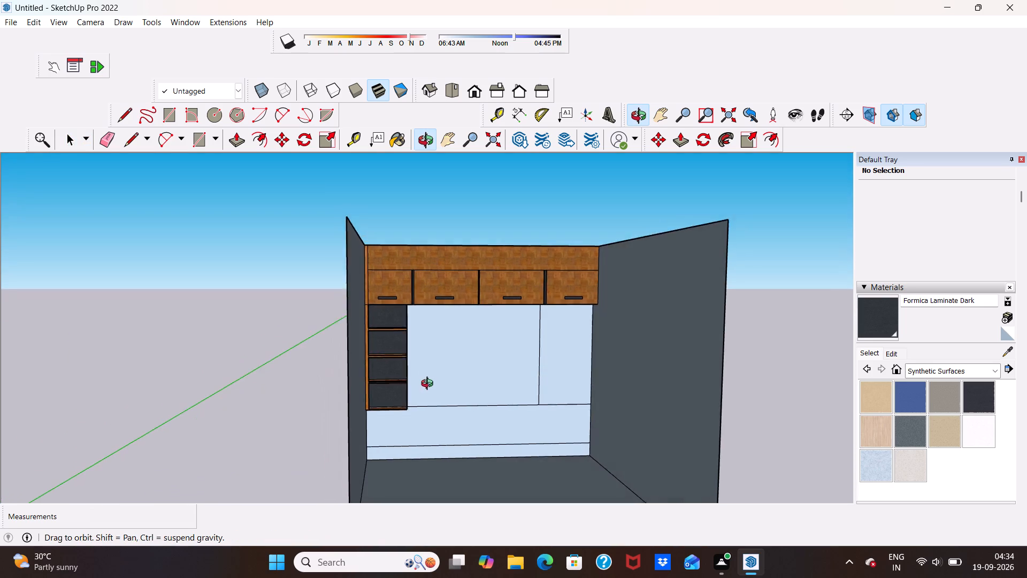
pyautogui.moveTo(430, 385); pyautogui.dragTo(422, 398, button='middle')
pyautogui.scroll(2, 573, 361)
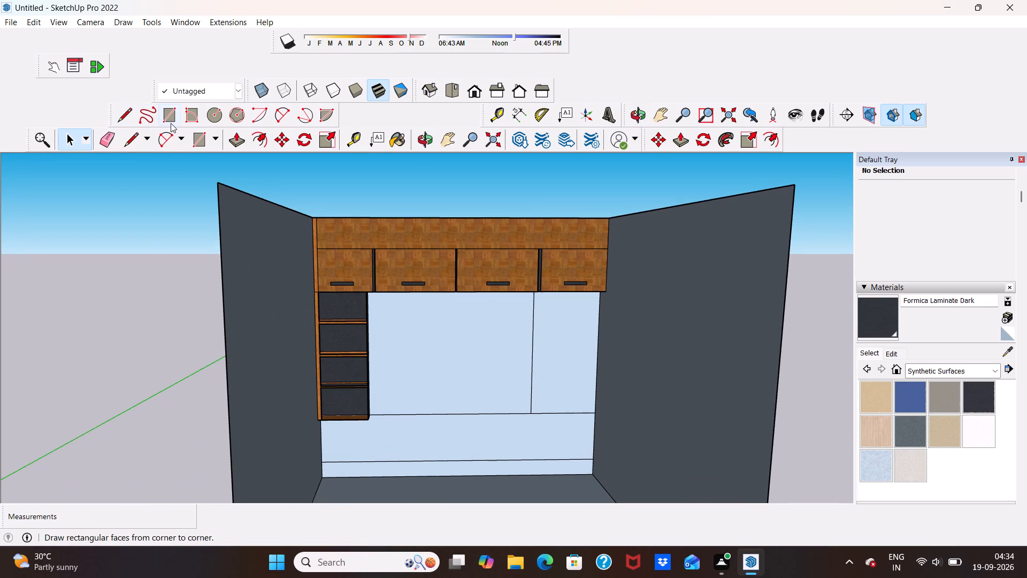
# Draw a vertical line about 7' 7 5/8" long on the back wall's narrow panel, from the cabinet underside to the horizontal line, near its inner edge.
pyautogui.click(126, 117)
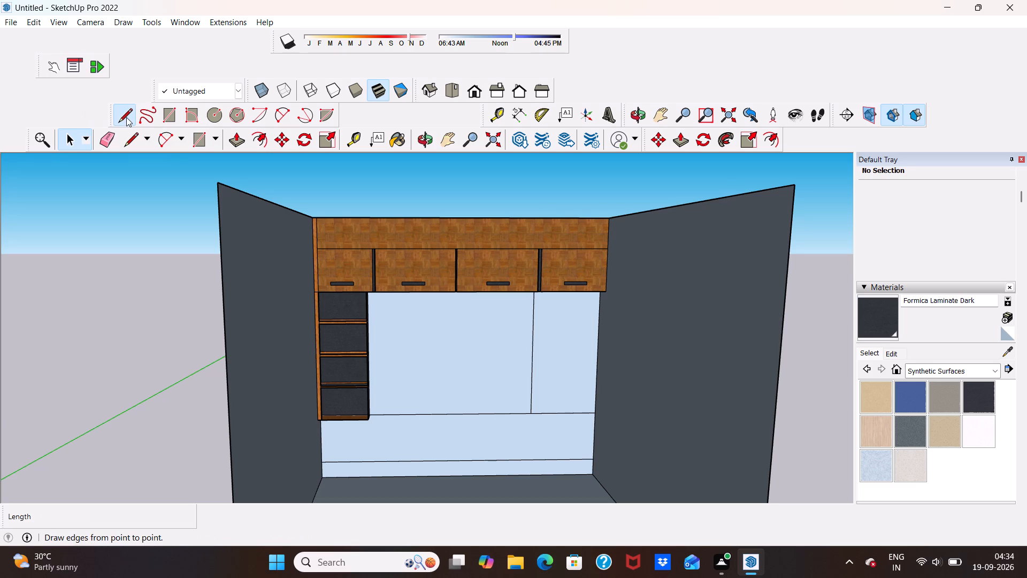
pyautogui.scroll(4, 590, 313)
pyautogui.moveTo(537, 350); pyautogui.dragTo(524, 271, button='middle')
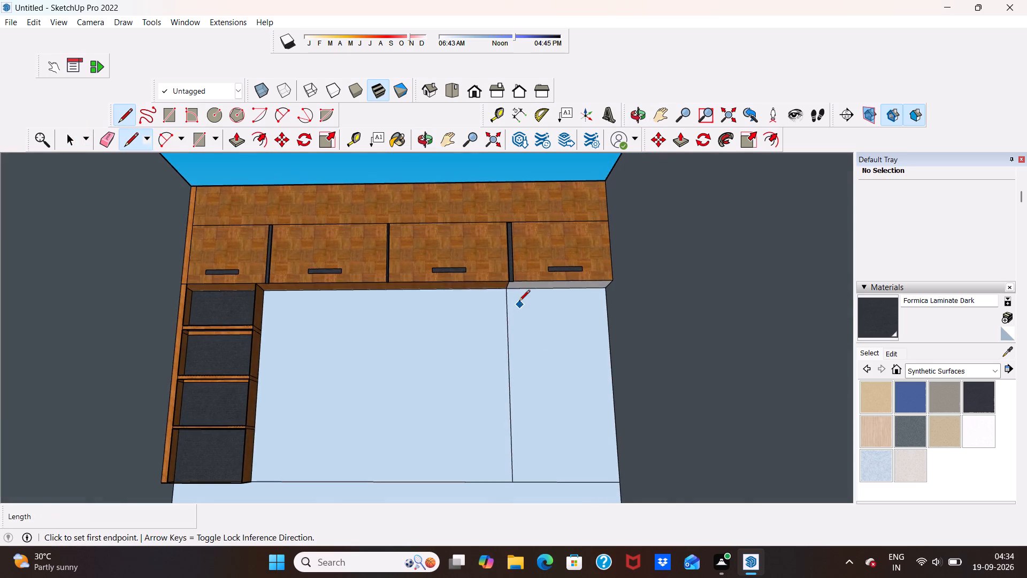
pyautogui.scroll(9, 519, 296)
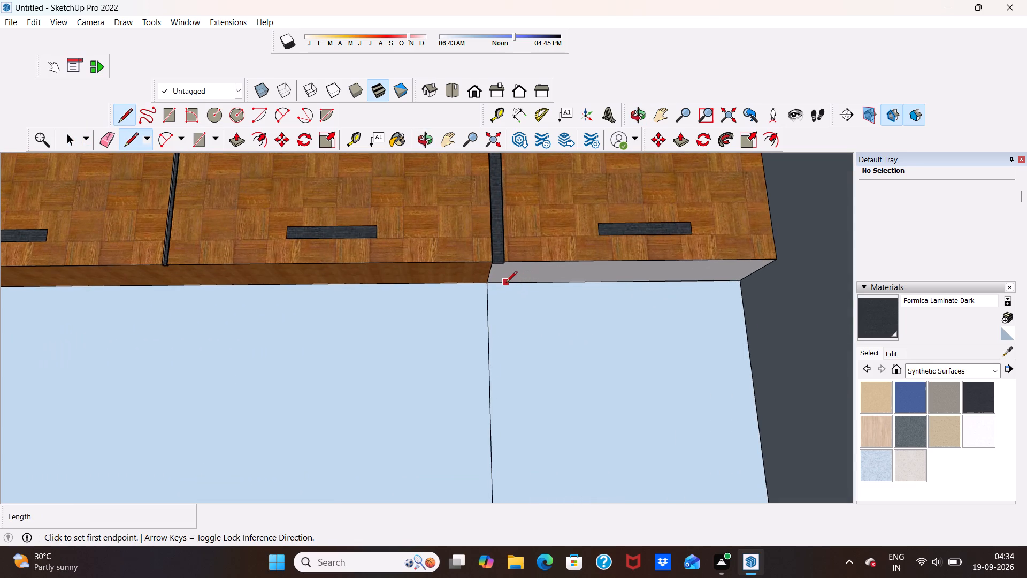
pyautogui.click(507, 283)
pyautogui.scroll(-5, 511, 363)
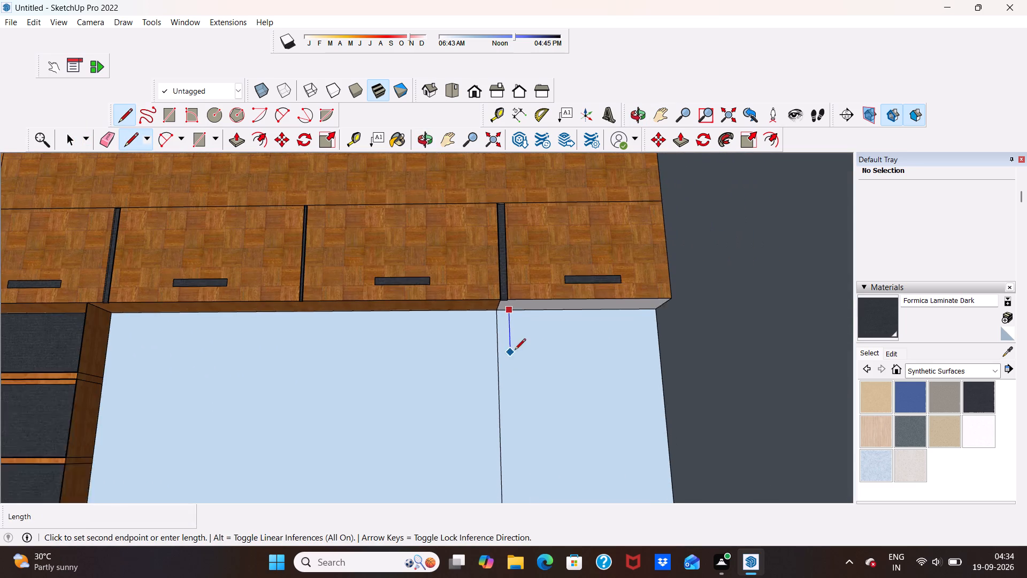
pyautogui.scroll(-1, 515, 351)
pyautogui.scroll(-12, 542, 422)
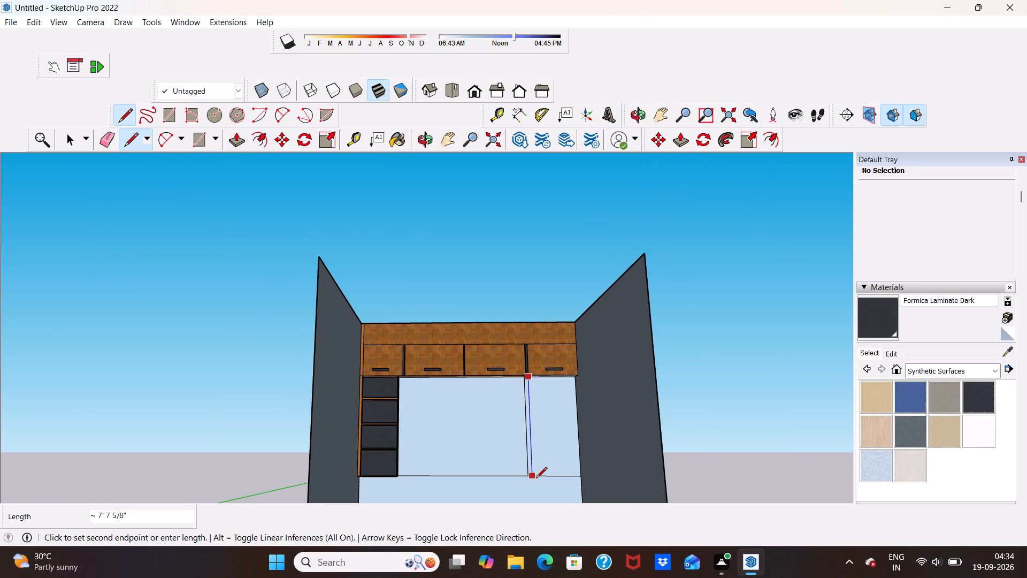
pyautogui.scroll(9, 536, 475)
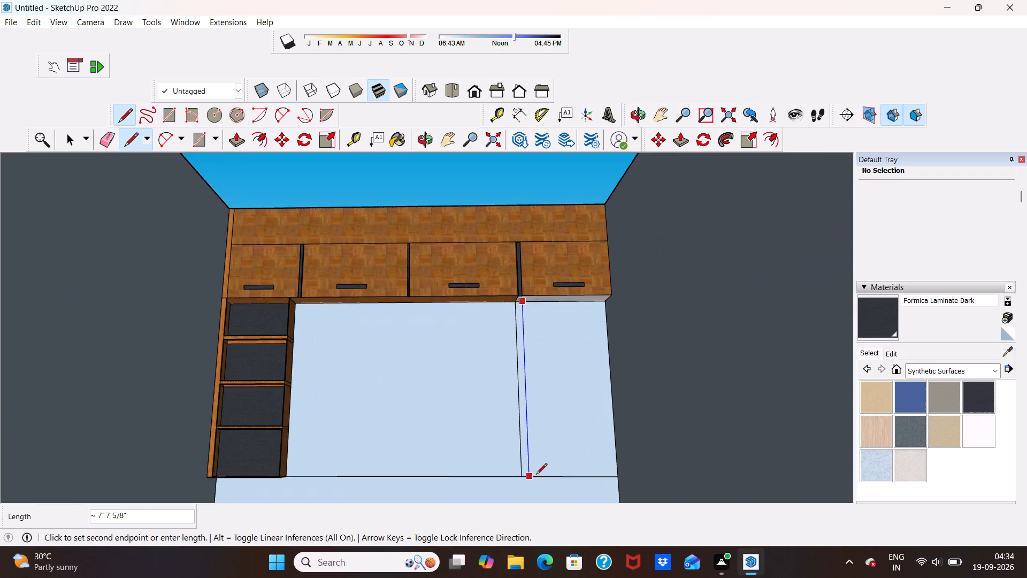
pyautogui.scroll(3, 536, 475)
pyautogui.click(523, 480)
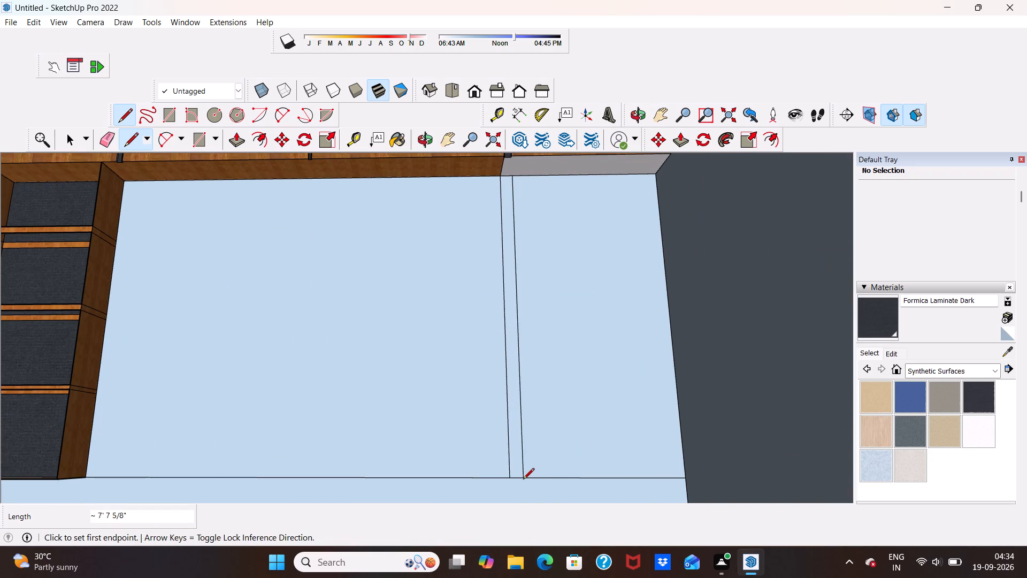
pyautogui.press('space')
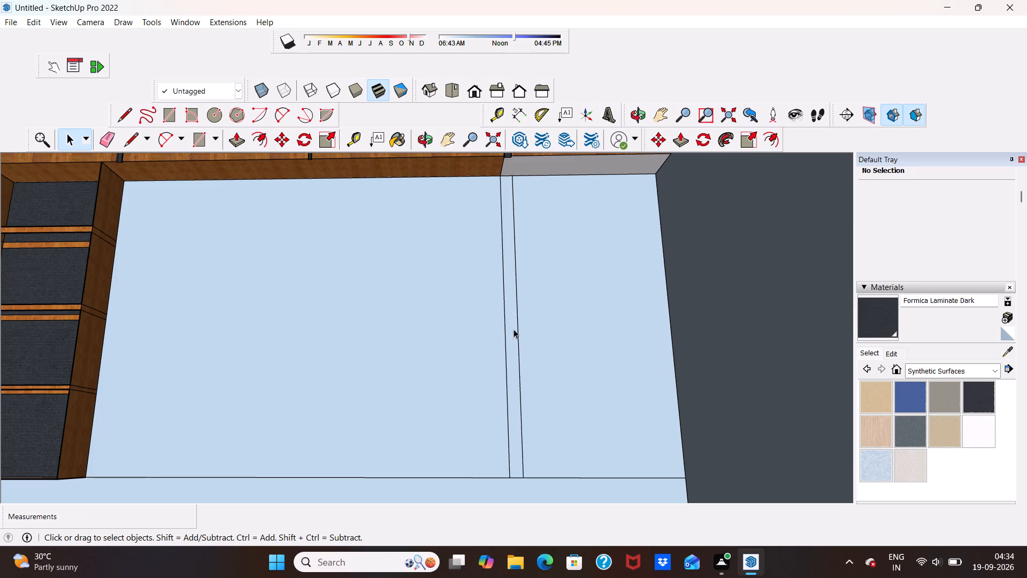
# Copy the new vertical line about 3 5/8" along the wall toward the nearest side wall.
pyautogui.click(517, 328)
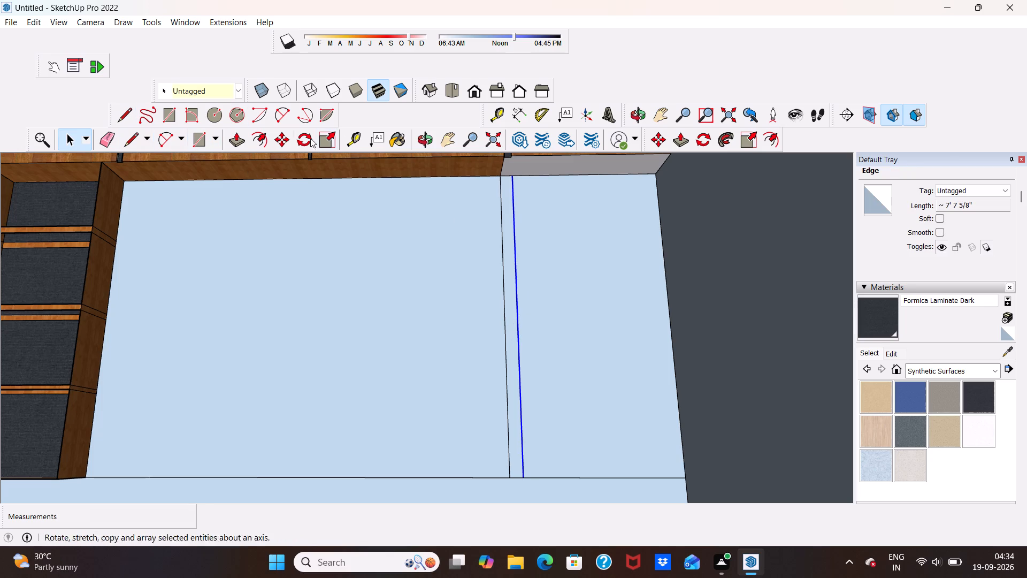
pyautogui.click(653, 139)
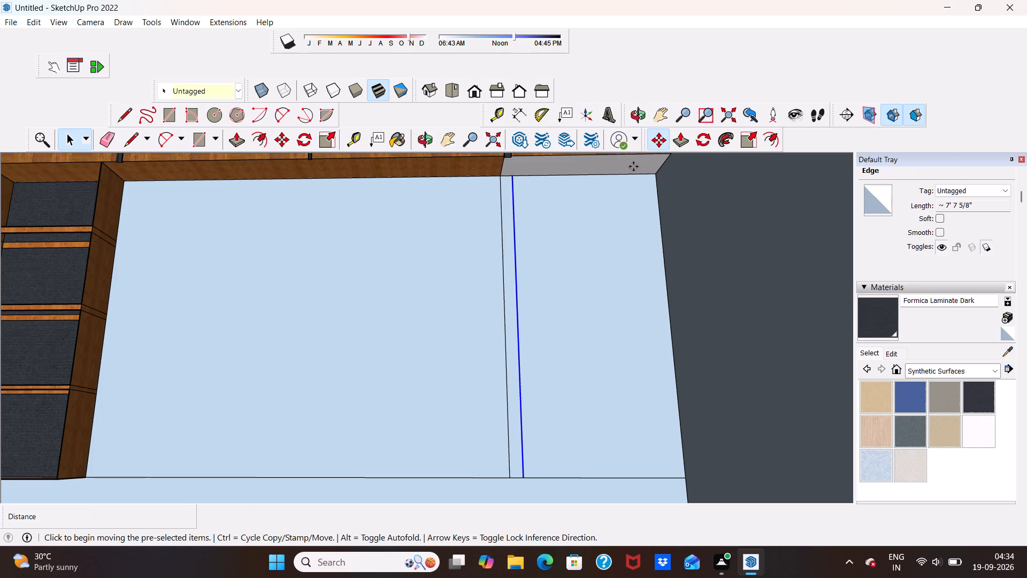
pyautogui.scroll(-6, 469, 305)
pyautogui.scroll(9, 499, 361)
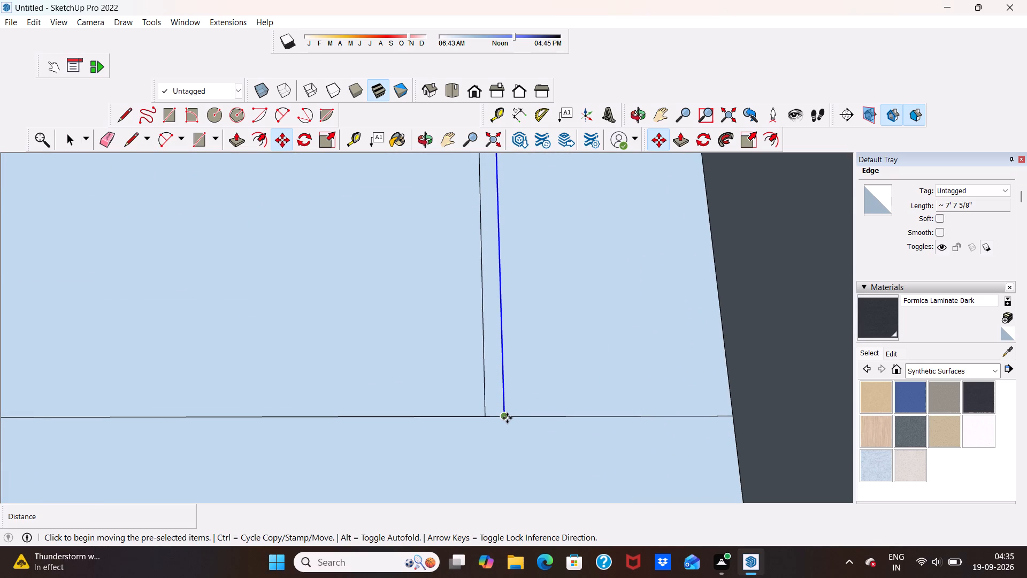
pyautogui.click(507, 418)
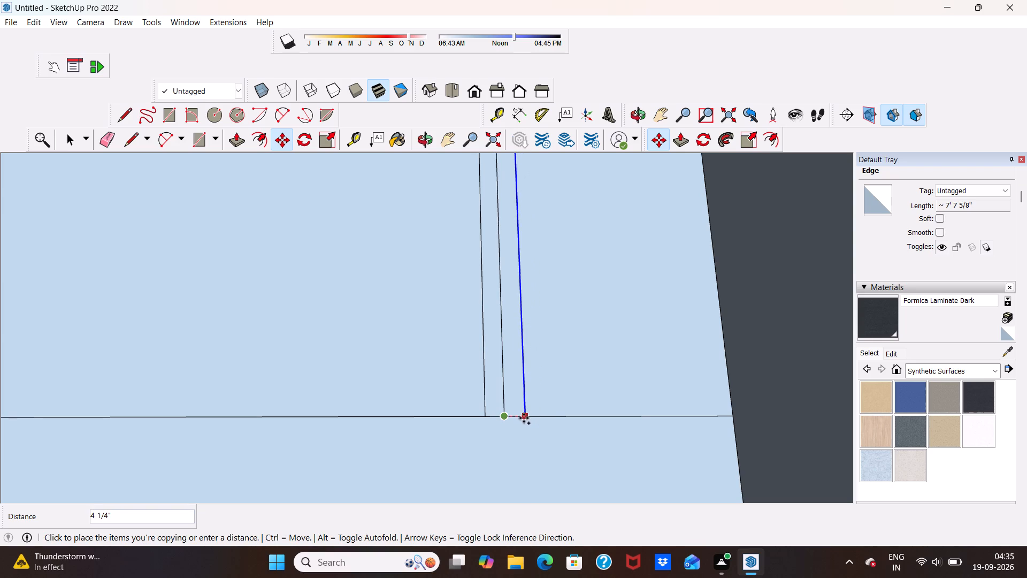
pyautogui.click(523, 416)
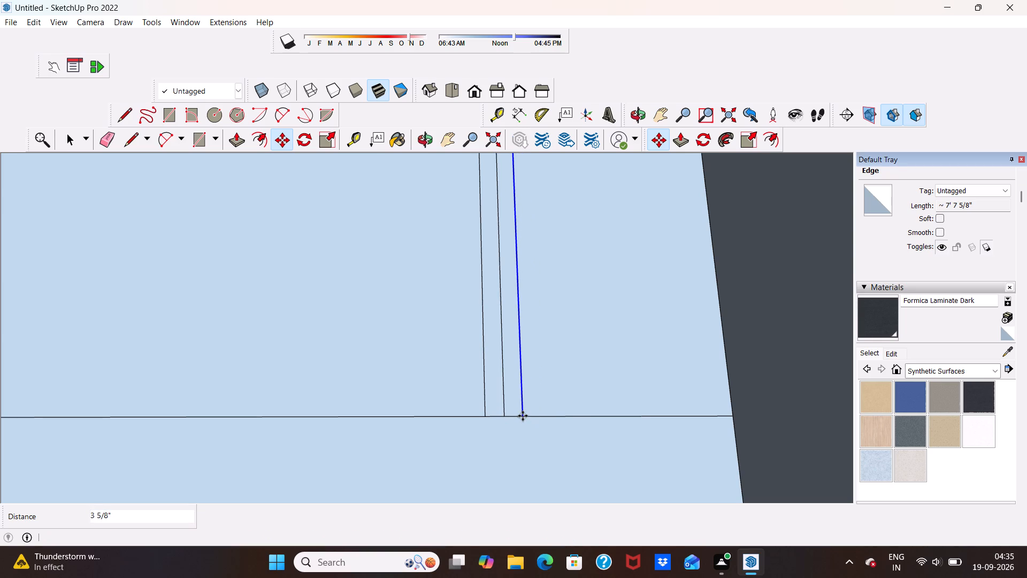
# Copy the last vertical line about 4 7/8" further toward the side wall and repeat that copy as a 6x array.
pyautogui.click(523, 416)
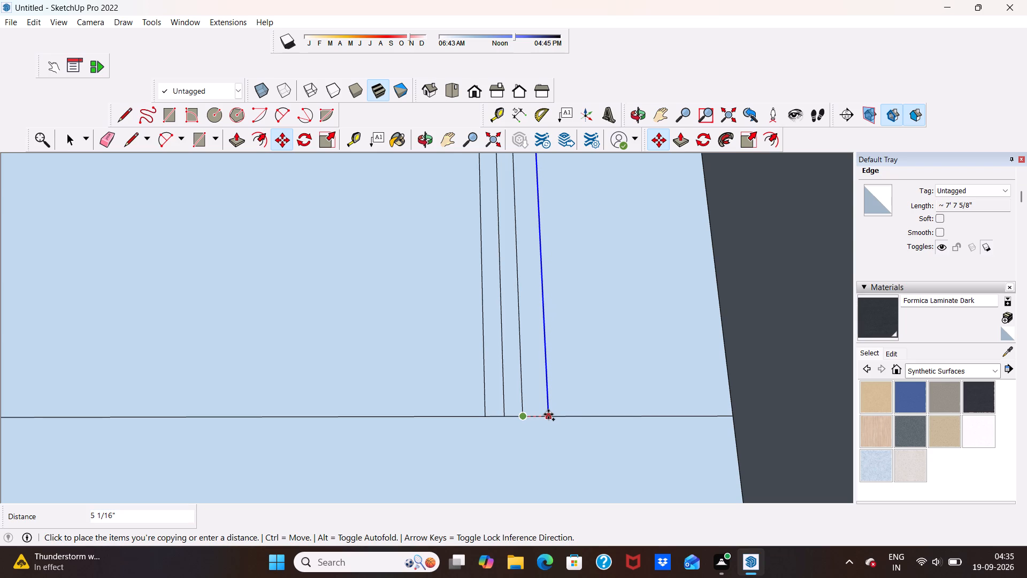
pyautogui.hotkey('shift', '*')
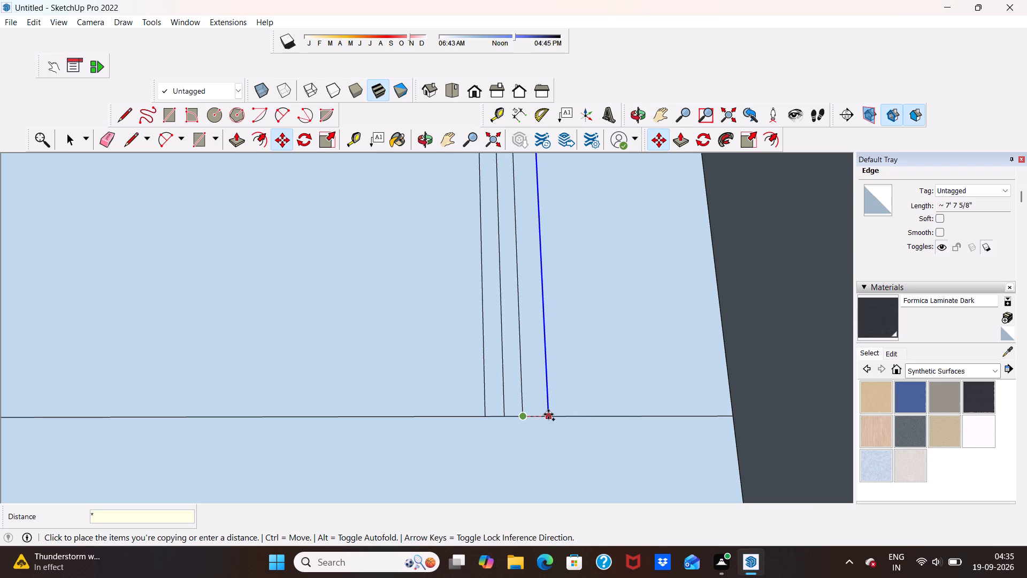
pyautogui.press('6')
pyautogui.press('Return')
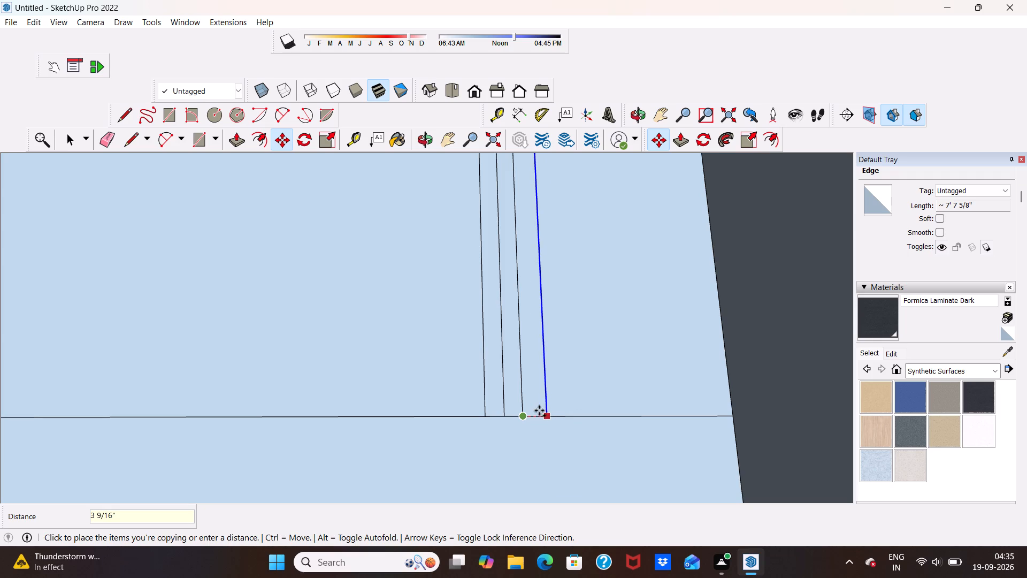
pyautogui.click(547, 412)
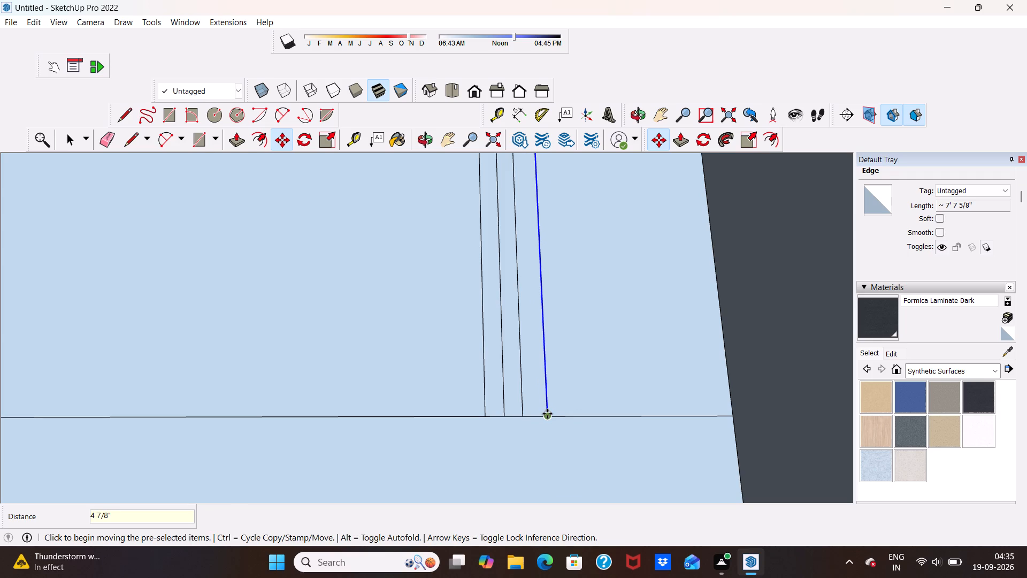
pyautogui.hotkey('shift', '*')
pyautogui.press('6')
pyautogui.press('Return')
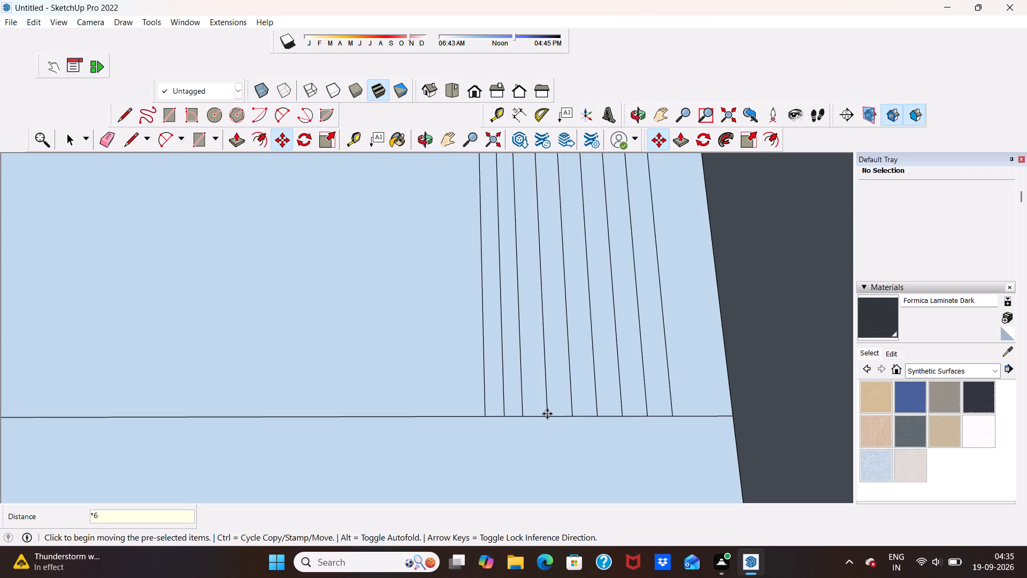
# Add two more copies of the outermost vertical line toward the side wall, spaced about 3 9/16" and 4 1/16".
pyautogui.scroll(4, 686, 407)
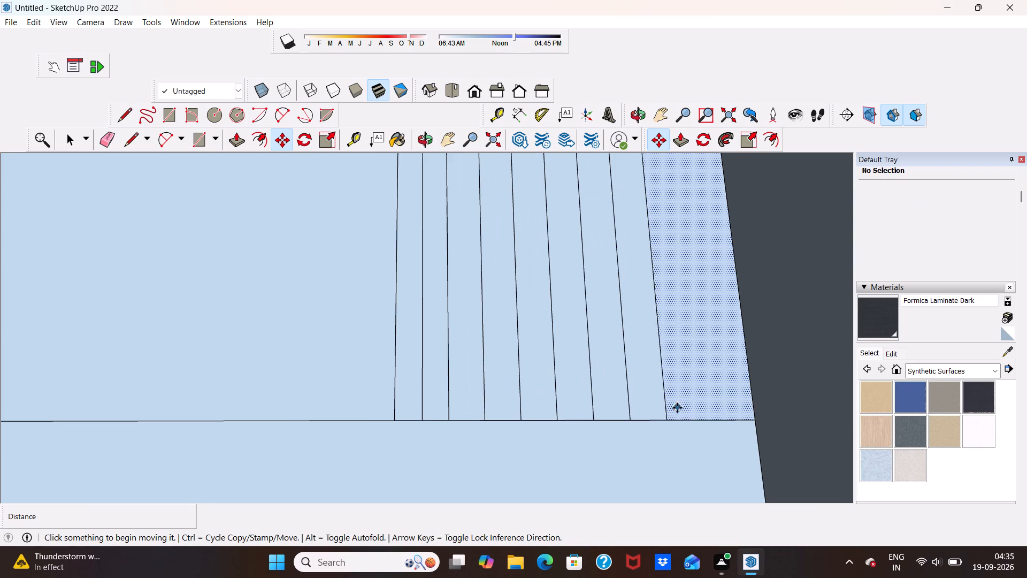
pyautogui.press('space')
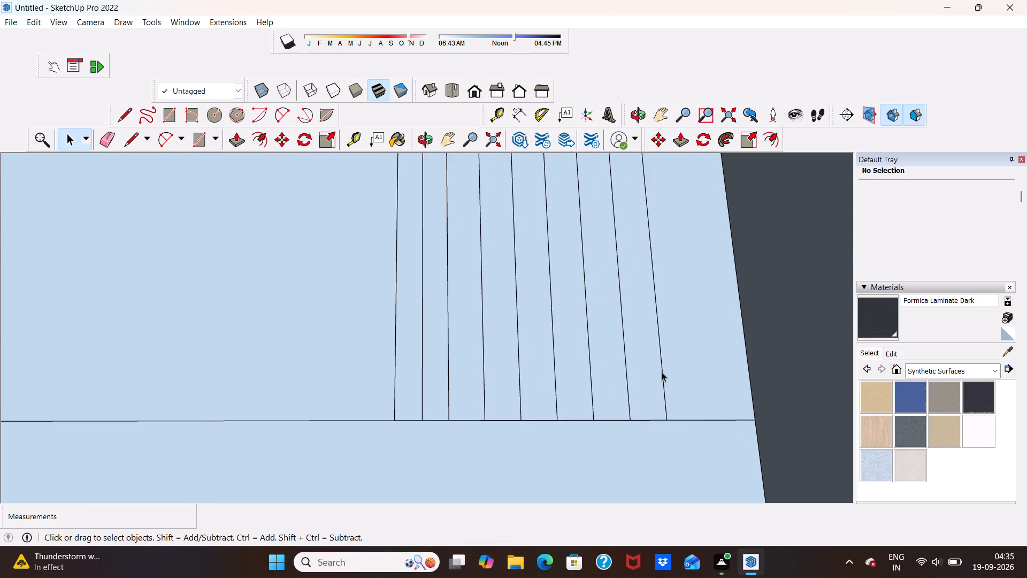
pyautogui.click(662, 372)
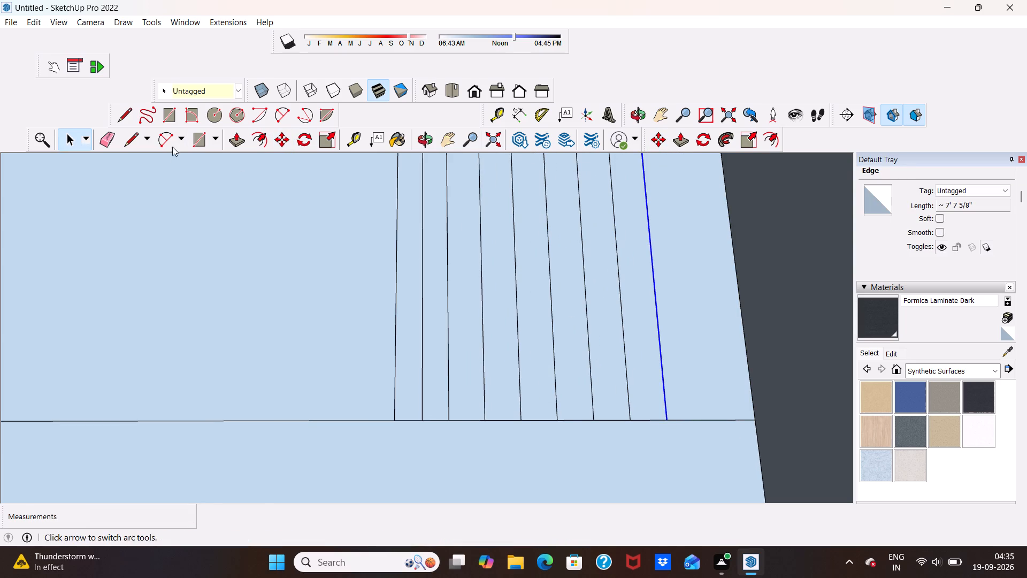
pyautogui.click(285, 140)
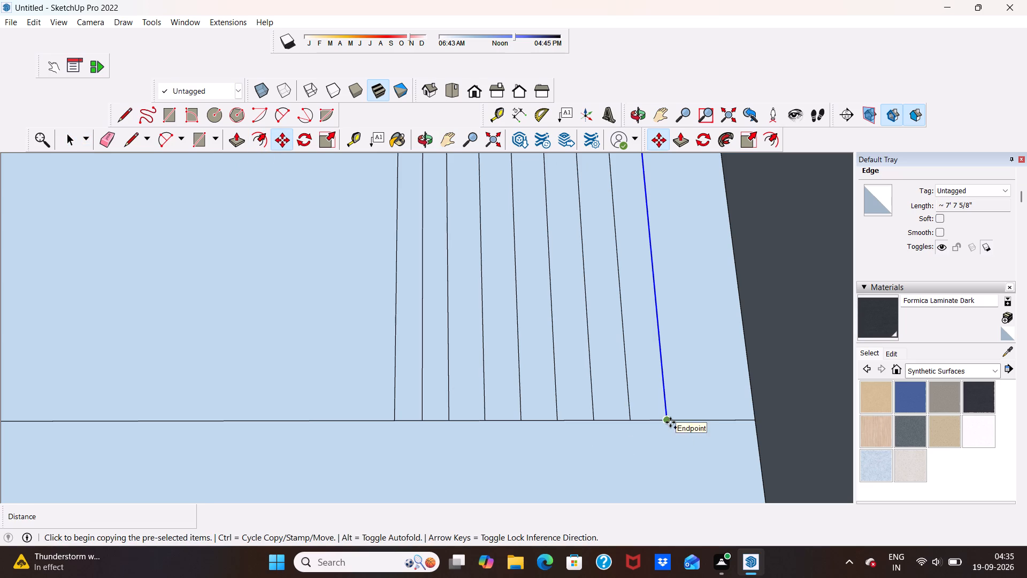
pyautogui.click(670, 422)
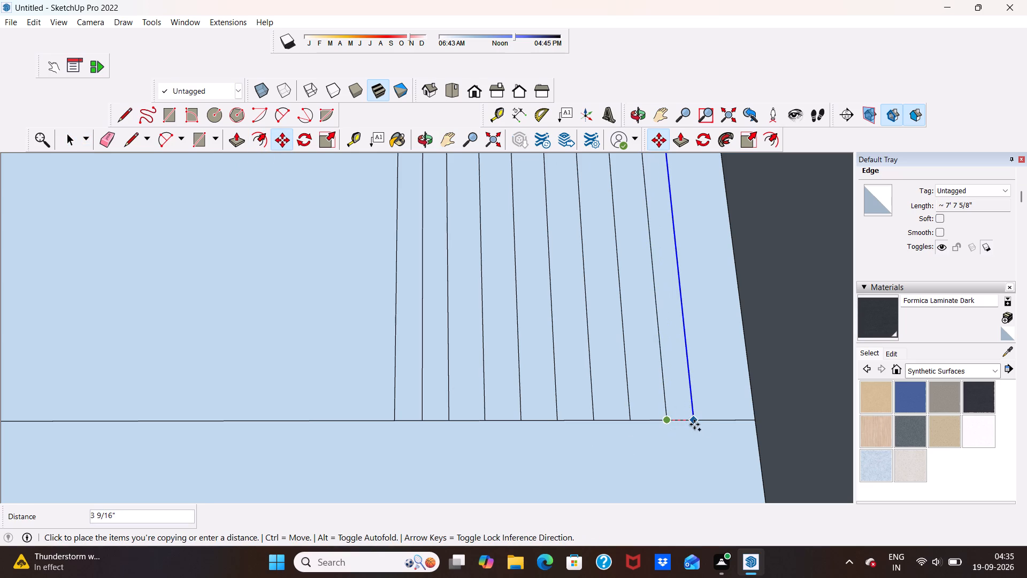
pyautogui.click(694, 424)
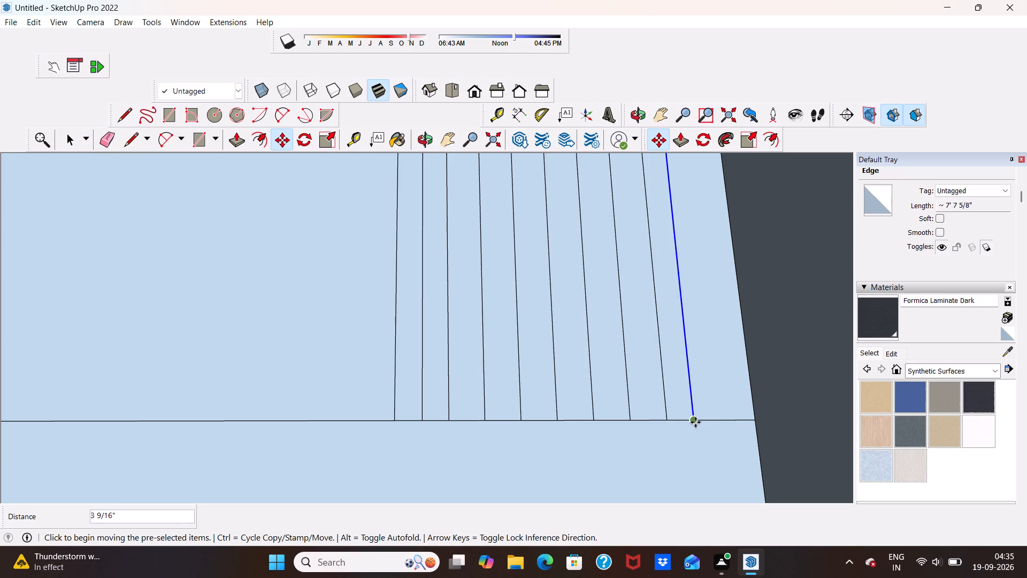
pyautogui.click(695, 422)
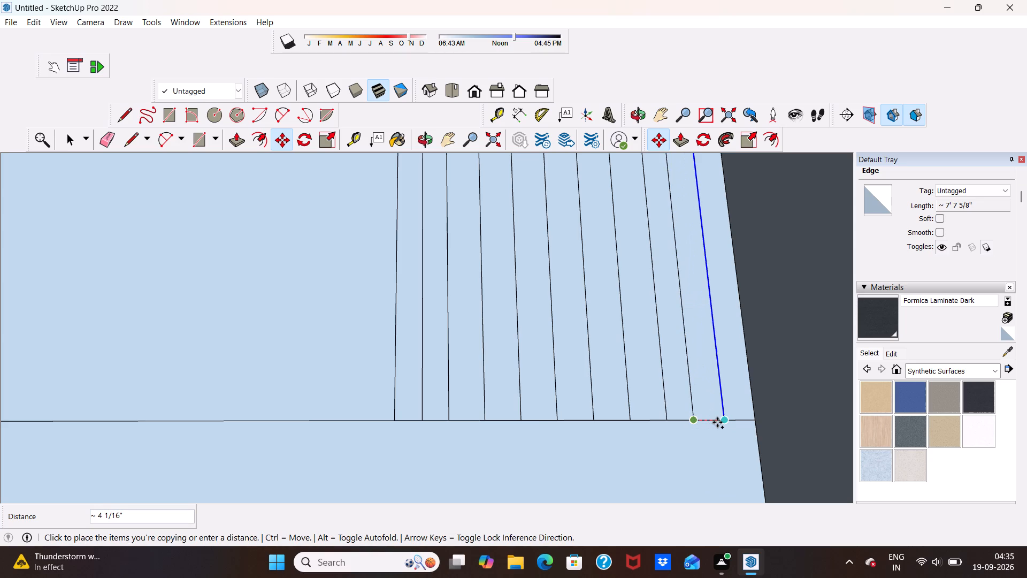
pyautogui.click(717, 422)
pyautogui.press('space')
# Push/pull the innermost strip of the vertically lined back-wall panel outward 4 15/16".
pyautogui.scroll(-10, 500, 470)
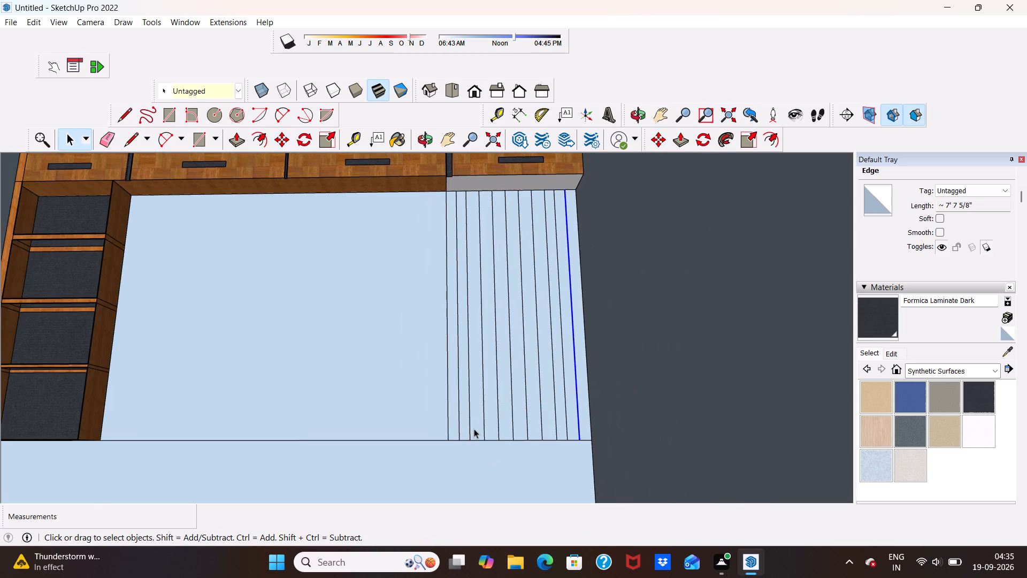
pyautogui.scroll(-8, 471, 413)
pyautogui.click(665, 375)
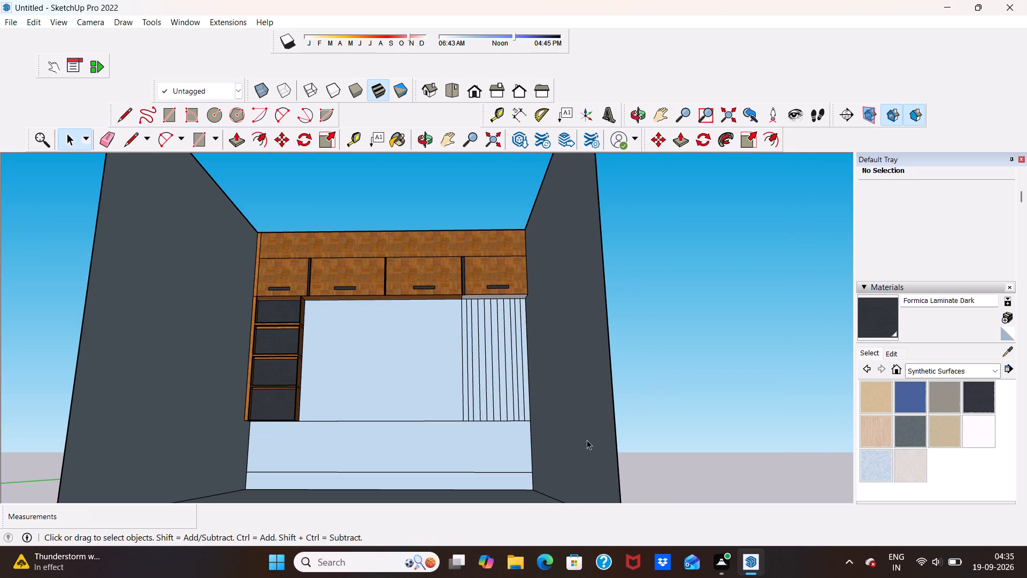
pyautogui.moveTo(551, 399); pyautogui.dragTo(534, 491, button='middle')
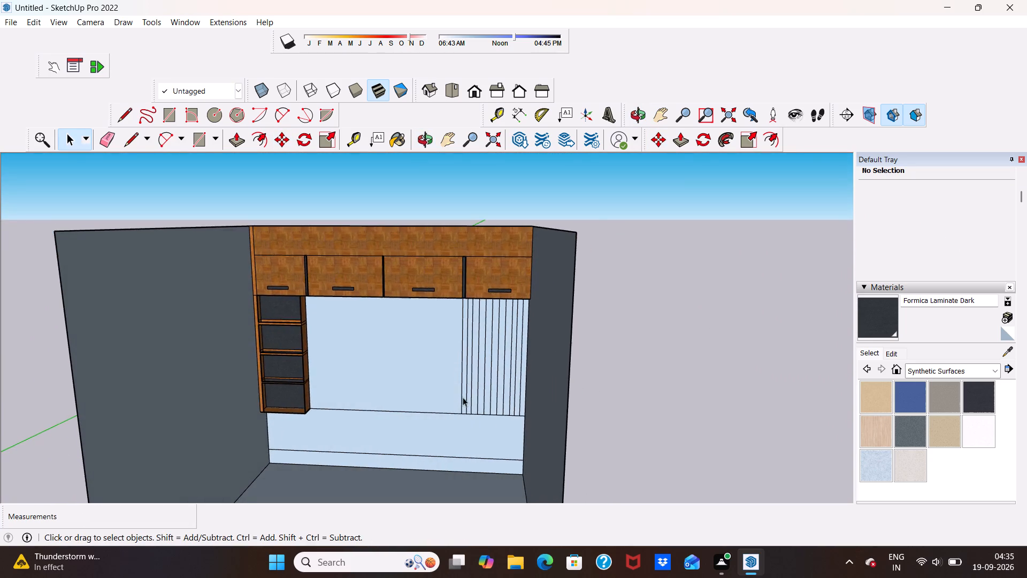
pyautogui.scroll(6, 488, 347)
pyautogui.scroll(-3, 461, 306)
pyautogui.moveTo(473, 316); pyautogui.dragTo(454, 342, button='middle')
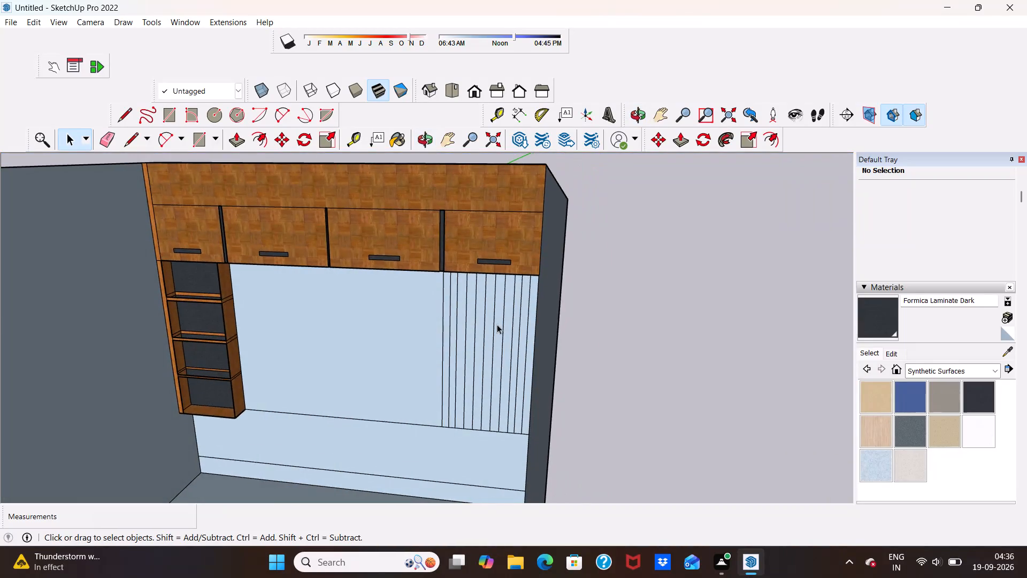
pyautogui.scroll(3, 497, 324)
pyautogui.moveTo(480, 322); pyautogui.dragTo(523, 300, button='middle')
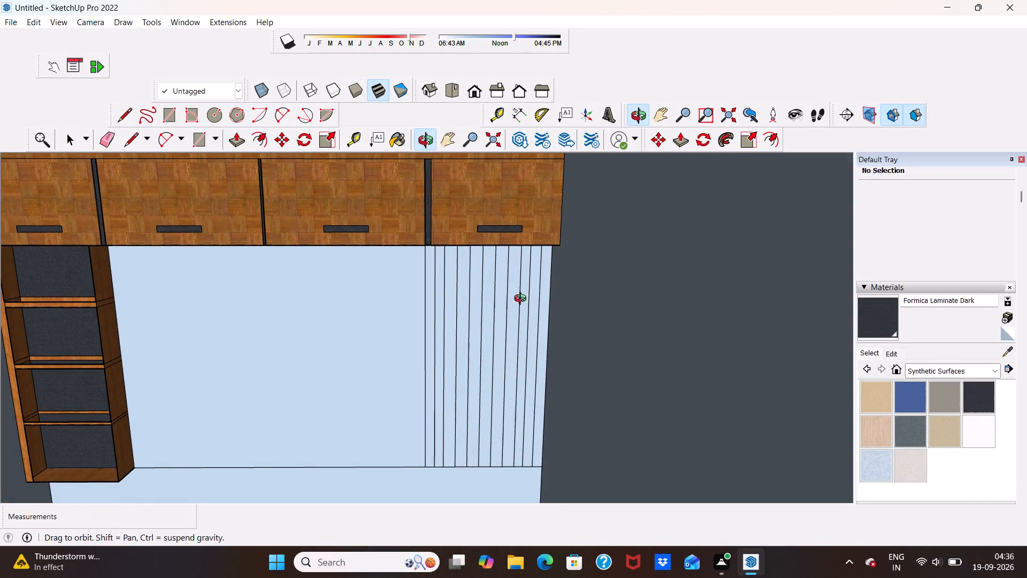
pyautogui.moveTo(523, 300); pyautogui.dragTo(606, 292, button='middle')
pyautogui.moveTo(456, 326); pyautogui.dragTo(486, 326, button='middle')
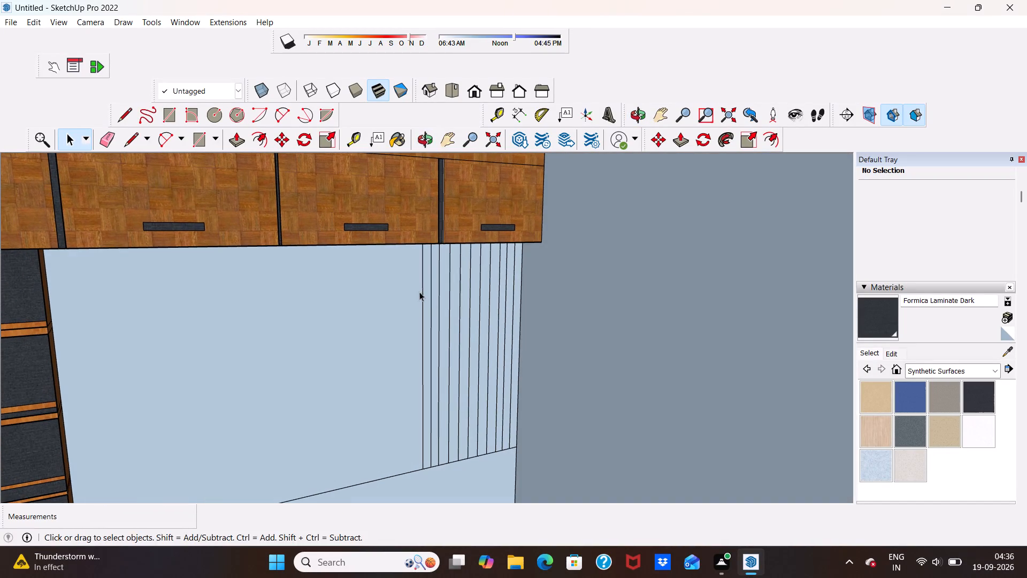
pyautogui.click(235, 143)
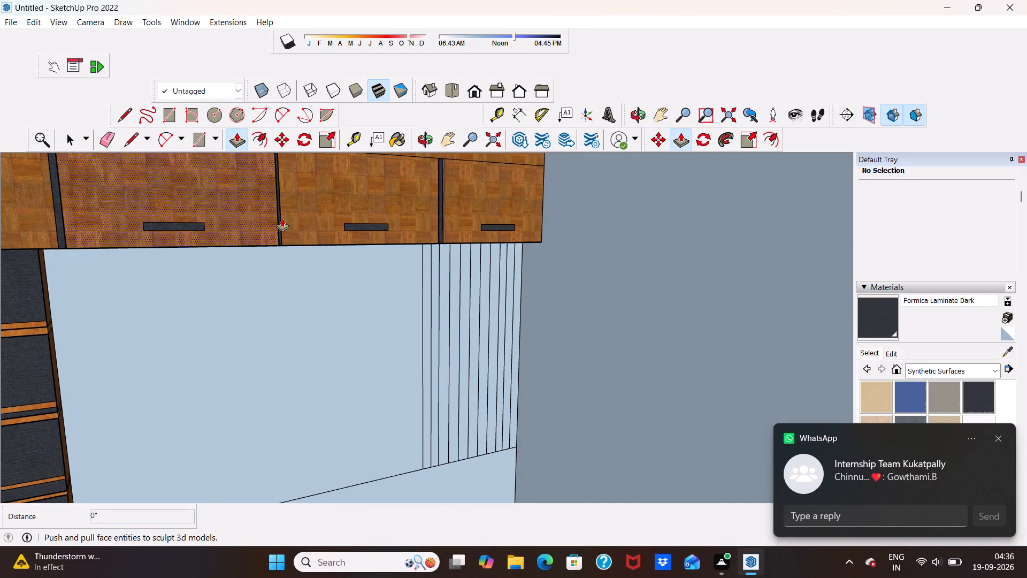
pyautogui.scroll(5, 435, 315)
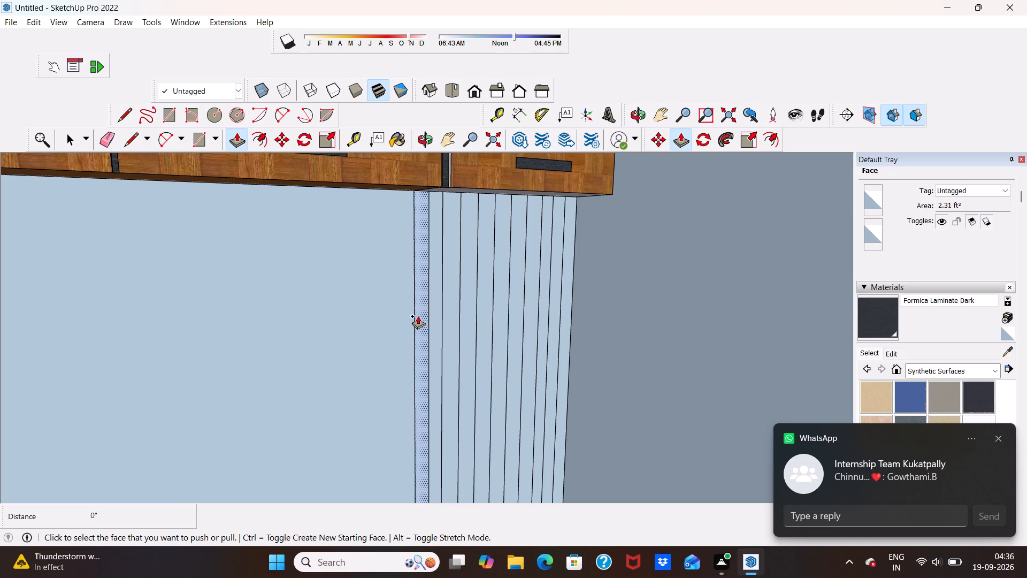
pyautogui.click(418, 316)
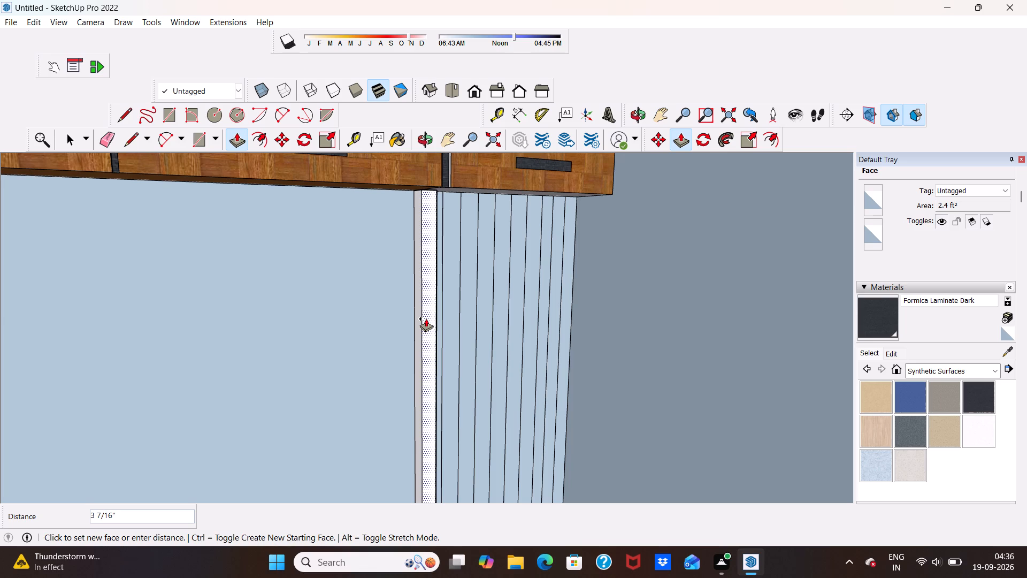
pyautogui.click(427, 324)
# Pull the second narrow strip of the panel out 4 15/16", flush with the first strip.
pyautogui.moveTo(462, 318); pyautogui.dragTo(402, 333, button='middle')
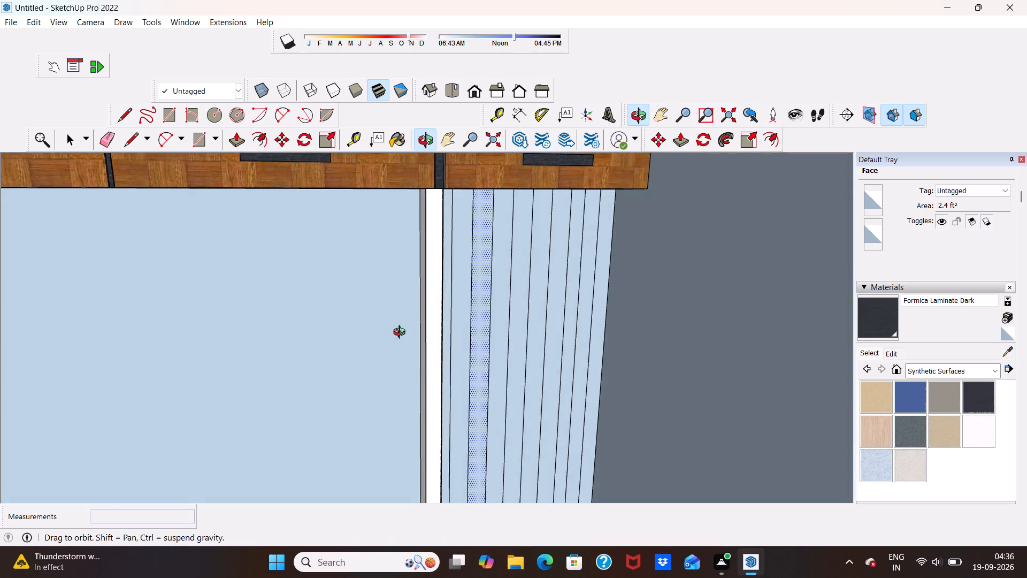
pyautogui.moveTo(402, 333); pyautogui.dragTo(313, 348, button='middle')
pyautogui.scroll(6, 461, 317)
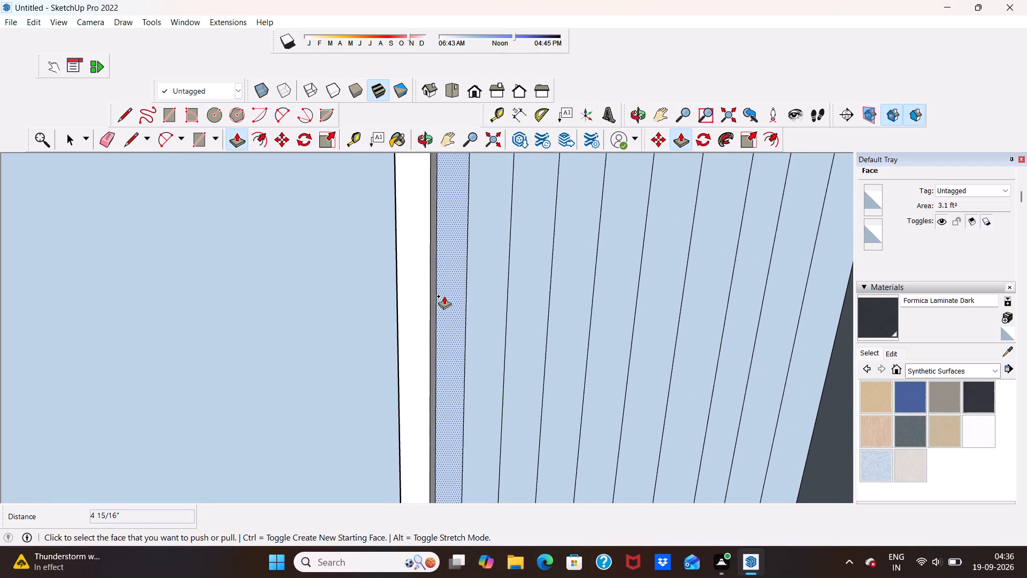
pyautogui.moveTo(444, 296); pyautogui.dragTo(446, 359, button='middle')
pyautogui.scroll(-8, 455, 311)
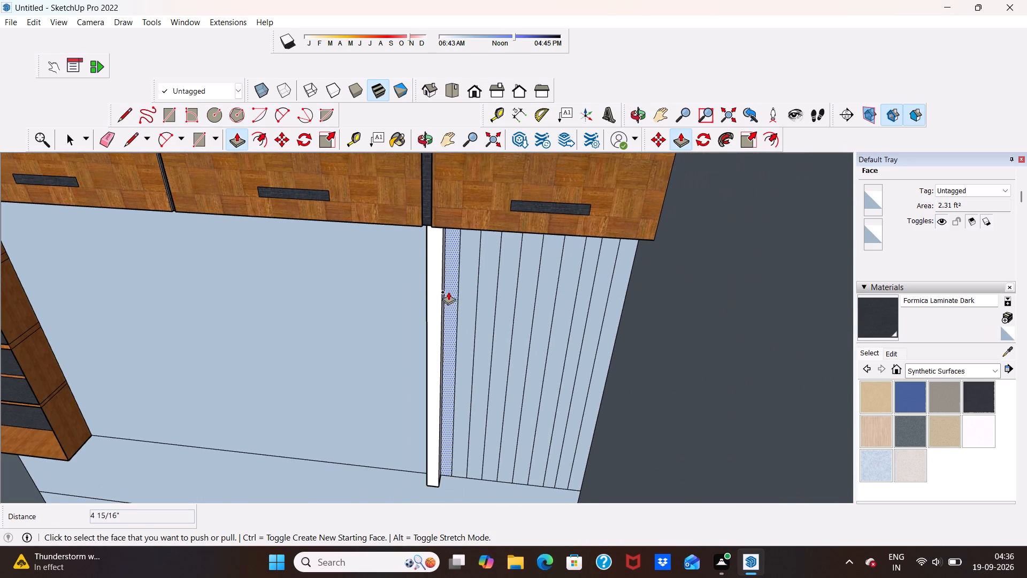
pyautogui.scroll(5, 459, 257)
pyautogui.scroll(-5, 449, 269)
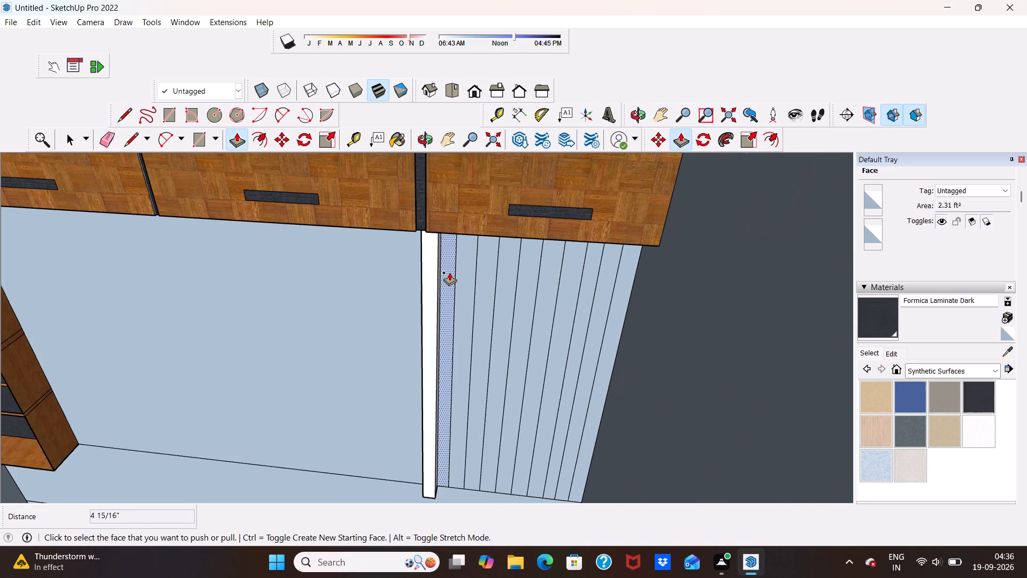
pyautogui.scroll(5, 449, 272)
pyautogui.click(446, 270)
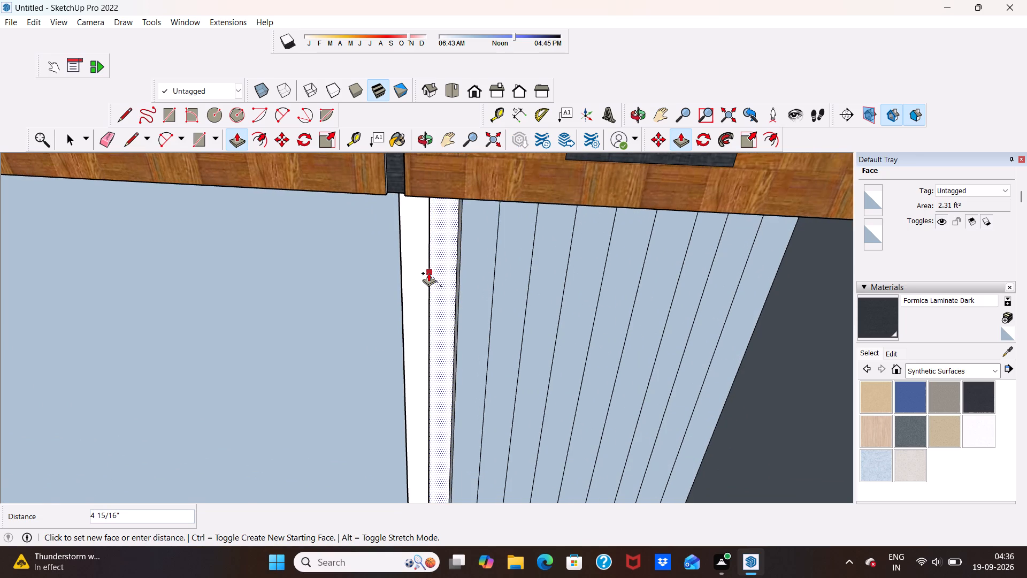
pyautogui.click(428, 273)
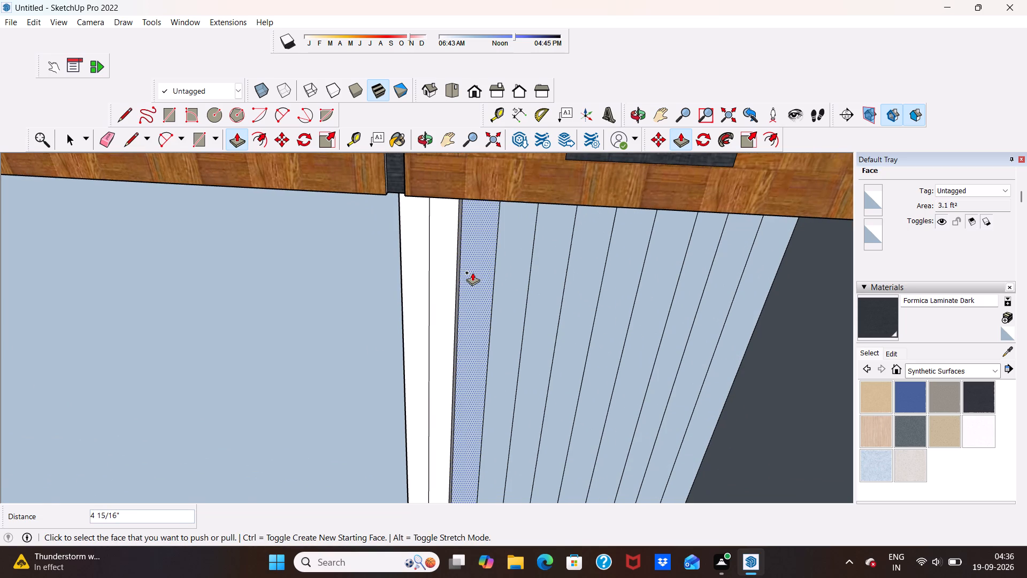
# Pull the third through seventh strips of the panel out 4 15/16" each, flush with the first two.
pyautogui.click(472, 272)
pyautogui.click(458, 279)
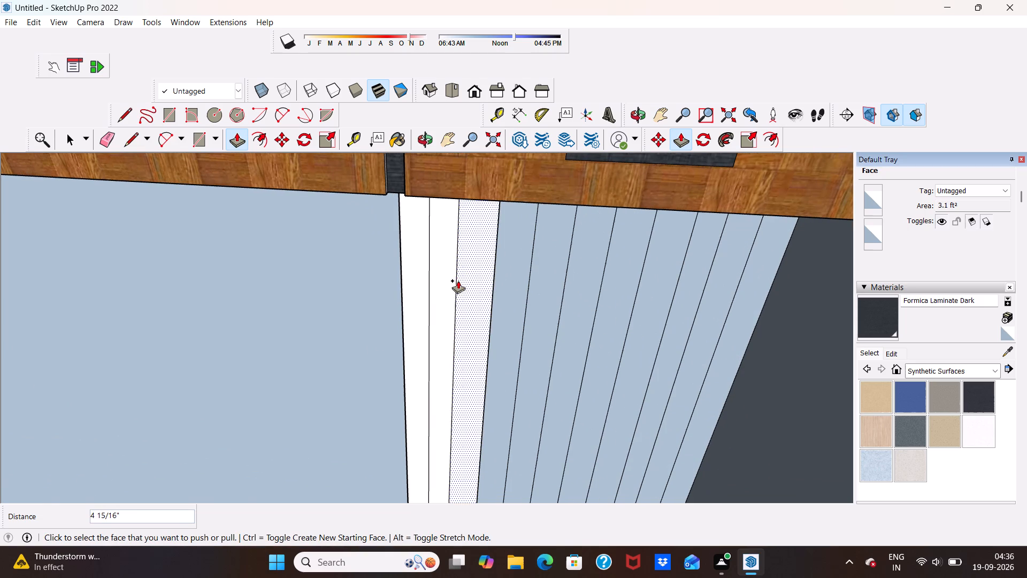
pyautogui.click(509, 281)
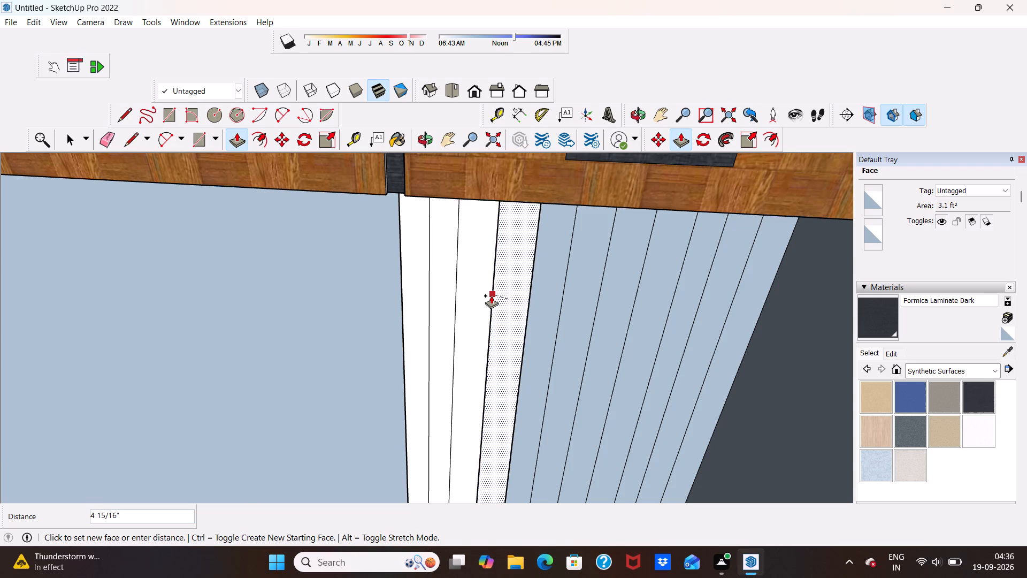
pyautogui.click(491, 295)
pyautogui.click(549, 283)
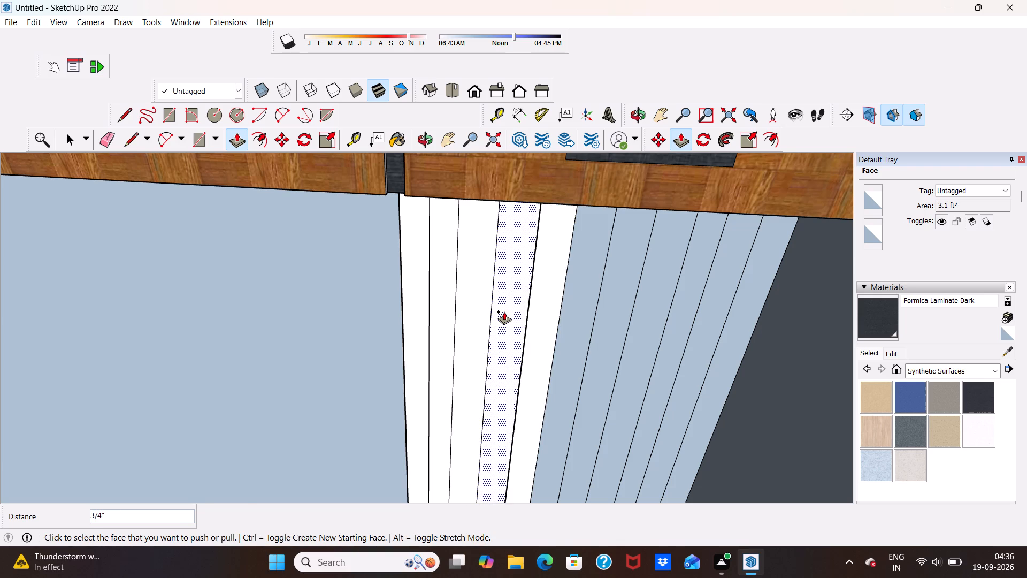
pyautogui.moveTo(587, 325); pyautogui.dragTo(509, 345, button='middle')
pyautogui.click(585, 314)
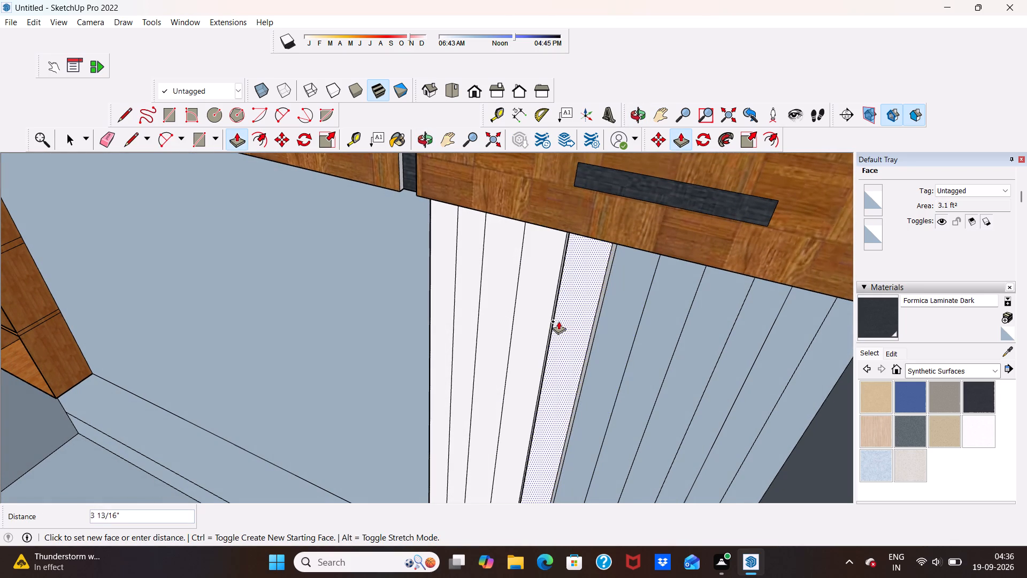
pyautogui.click(554, 316)
pyautogui.click(608, 313)
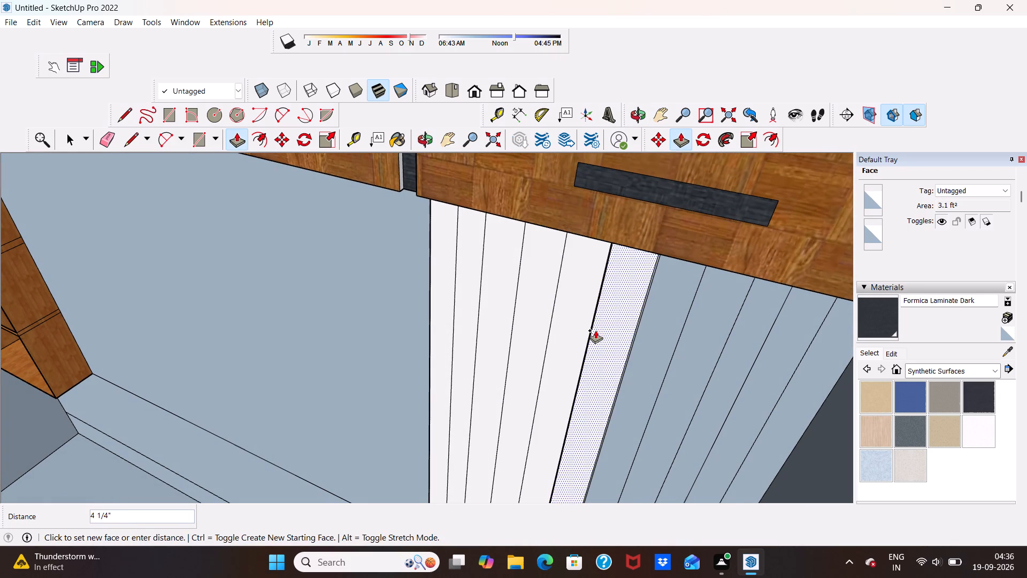
pyautogui.click(591, 330)
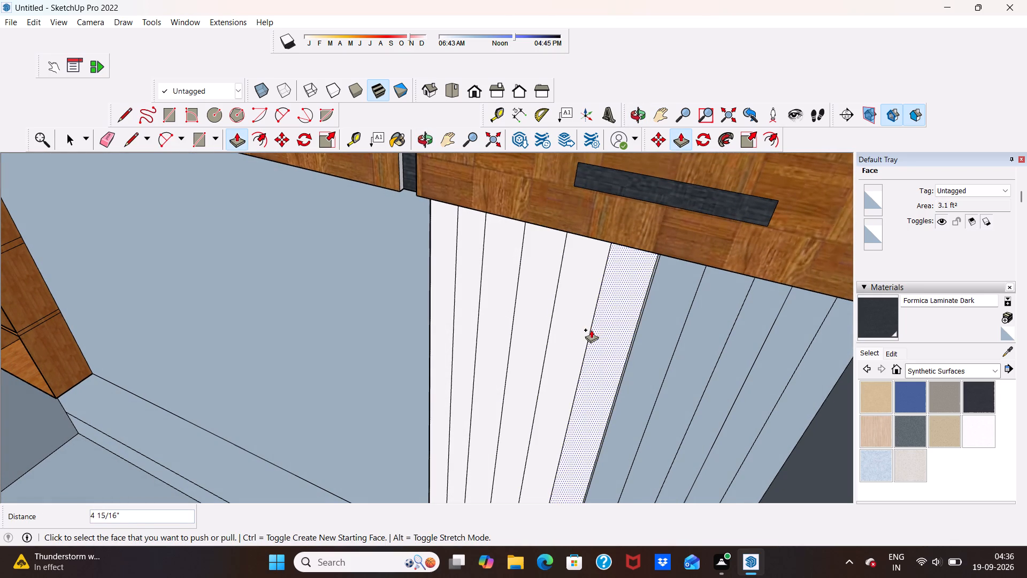
pyautogui.scroll(-6, 666, 278)
pyautogui.scroll(6, 688, 297)
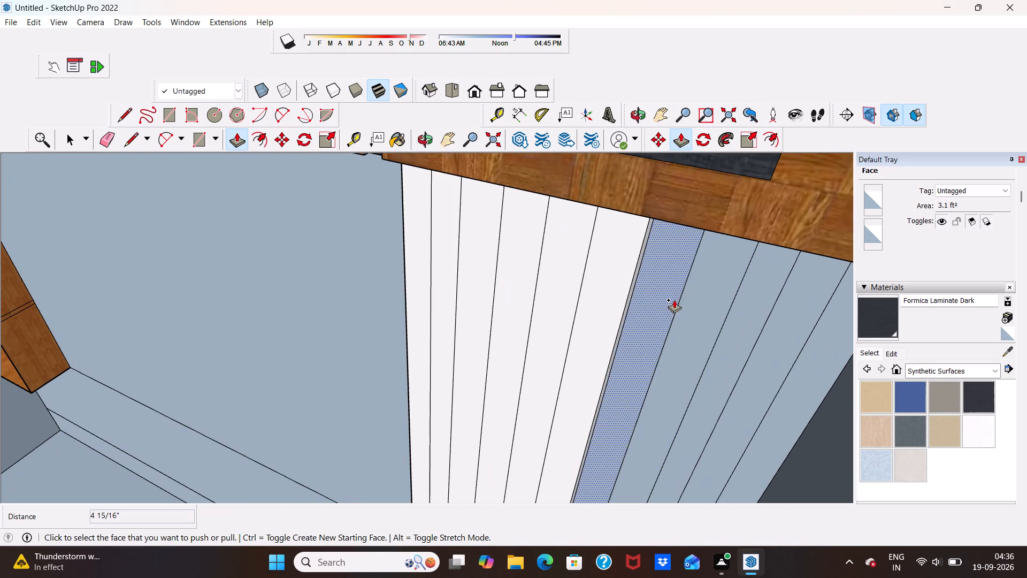
pyautogui.click(665, 300)
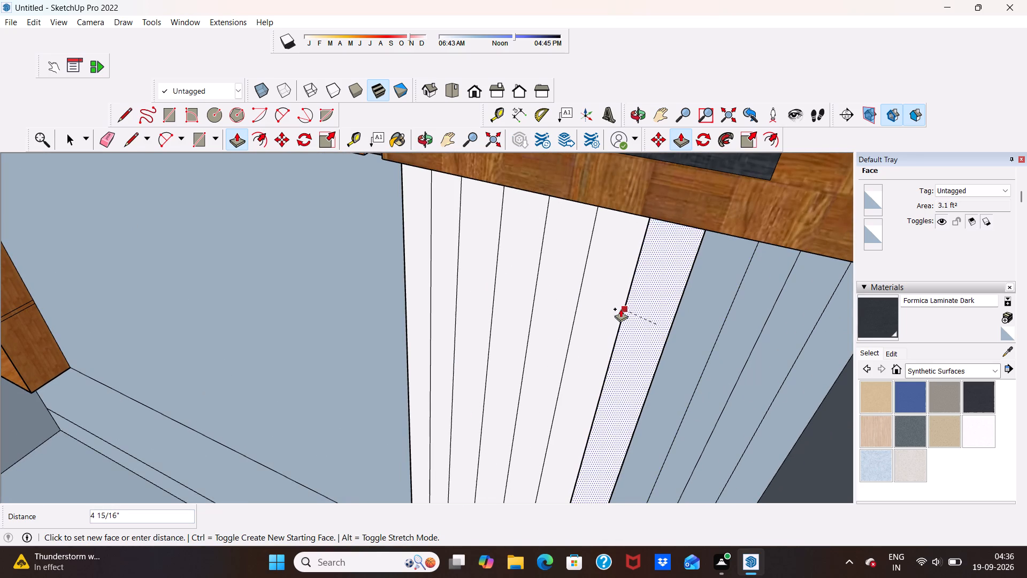
pyautogui.click(620, 308)
# Pull the eighth strip out slightly, about 1/4", and the narrower ninth strip out 4 15/16", flush with the raised strips.
pyautogui.click(706, 304)
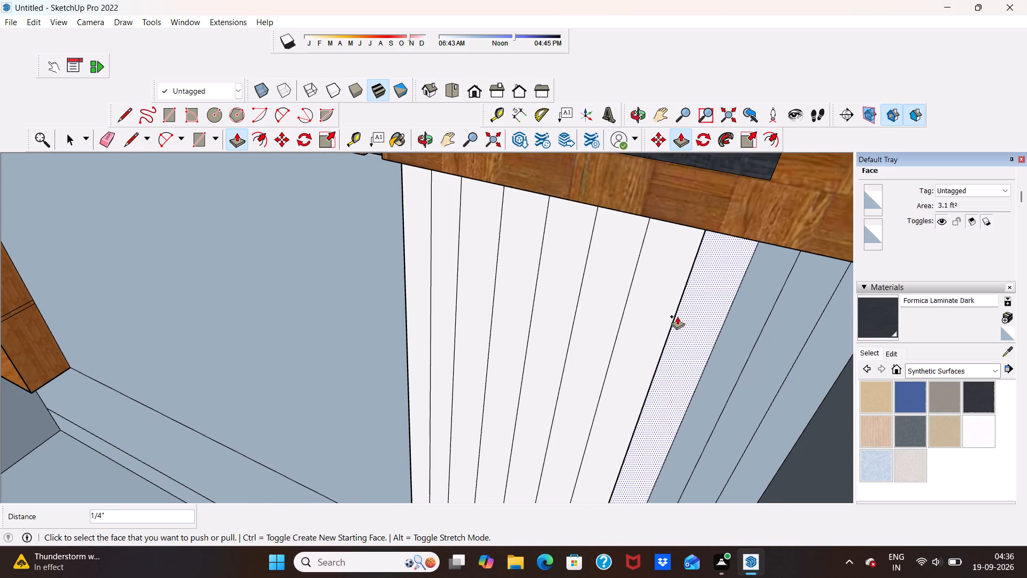
pyautogui.scroll(-6, 673, 299)
pyautogui.moveTo(662, 316); pyautogui.dragTo(618, 294, button='middle')
pyautogui.scroll(-4, 619, 285)
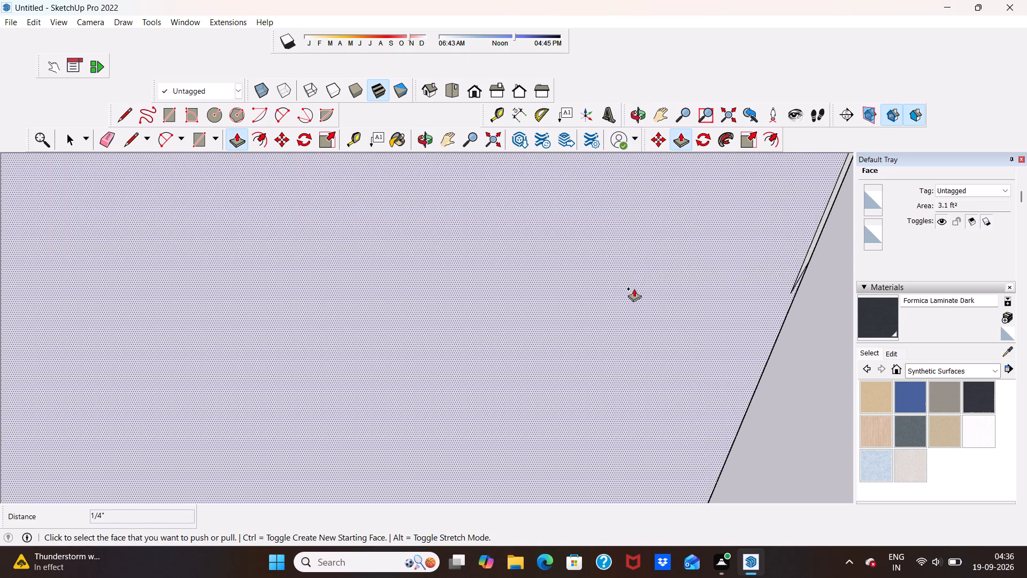
pyautogui.scroll(-20, 634, 288)
pyautogui.scroll(-9, 634, 288)
pyautogui.scroll(5, 569, 233)
pyautogui.moveTo(556, 273); pyautogui.dragTo(670, 291, button='middle')
pyautogui.scroll(11, 717, 267)
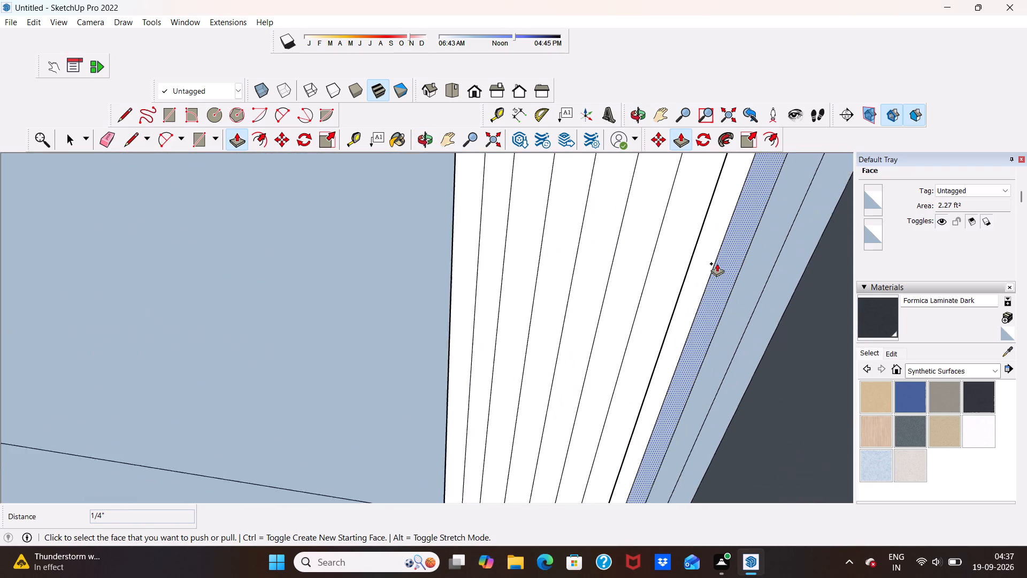
pyautogui.scroll(5, 717, 263)
pyautogui.click(723, 258)
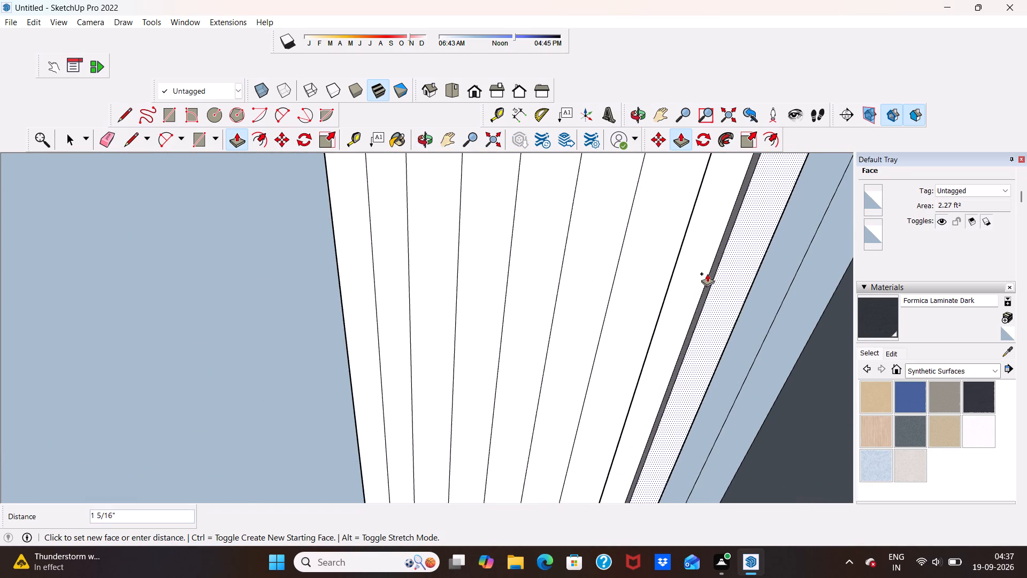
pyautogui.click(671, 273)
# Pull the recessed eighth strip out 4 15/16" to close the gap between the seventh and ninth strips.
pyautogui.scroll(-11, 700, 279)
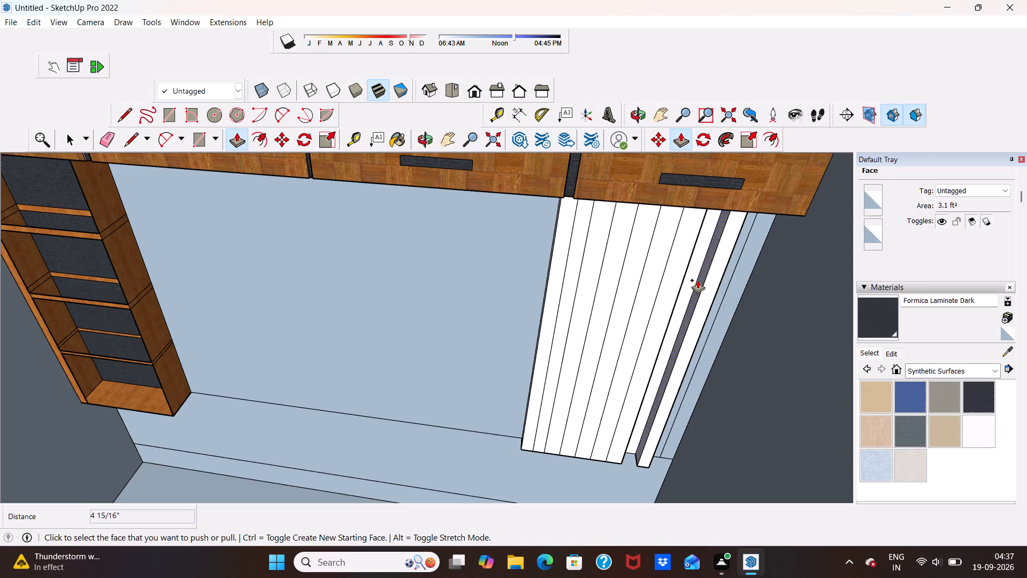
pyautogui.moveTo(696, 279); pyautogui.dragTo(584, 248, button='middle')
pyautogui.scroll(-19, 619, 256)
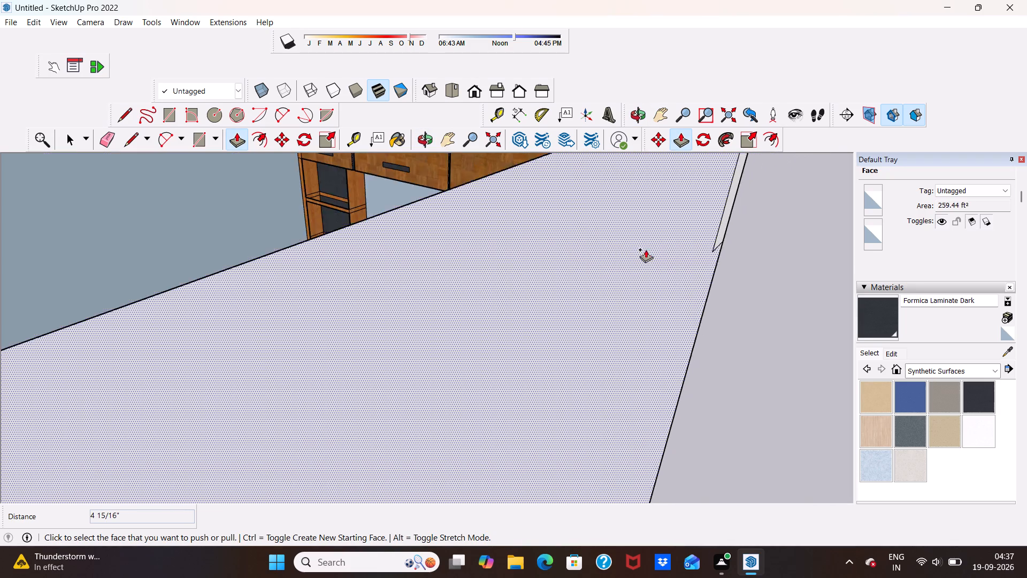
pyautogui.scroll(-14, 646, 249)
pyautogui.scroll(10, 594, 242)
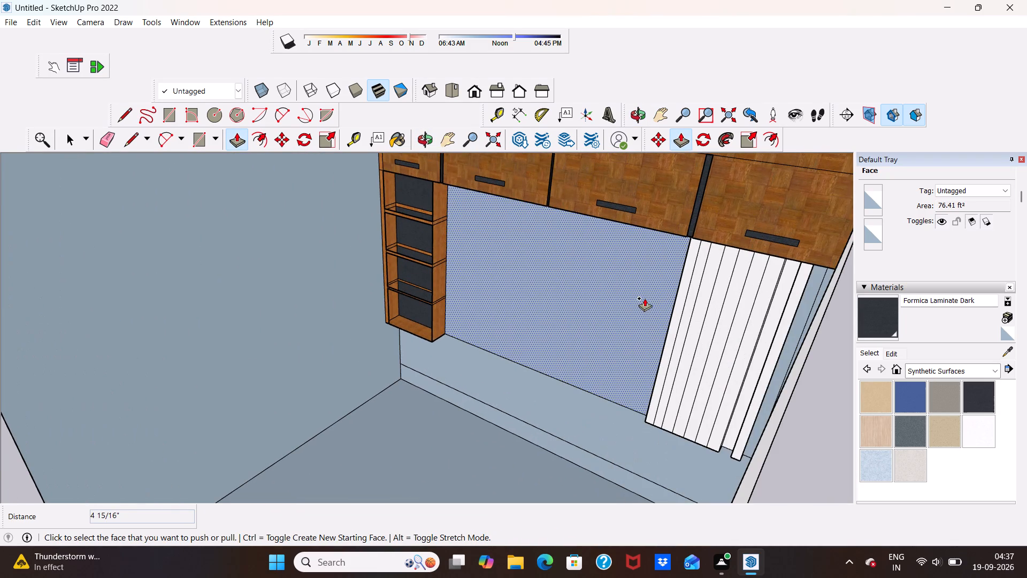
pyautogui.moveTo(648, 280); pyautogui.dragTo(737, 274, button='middle')
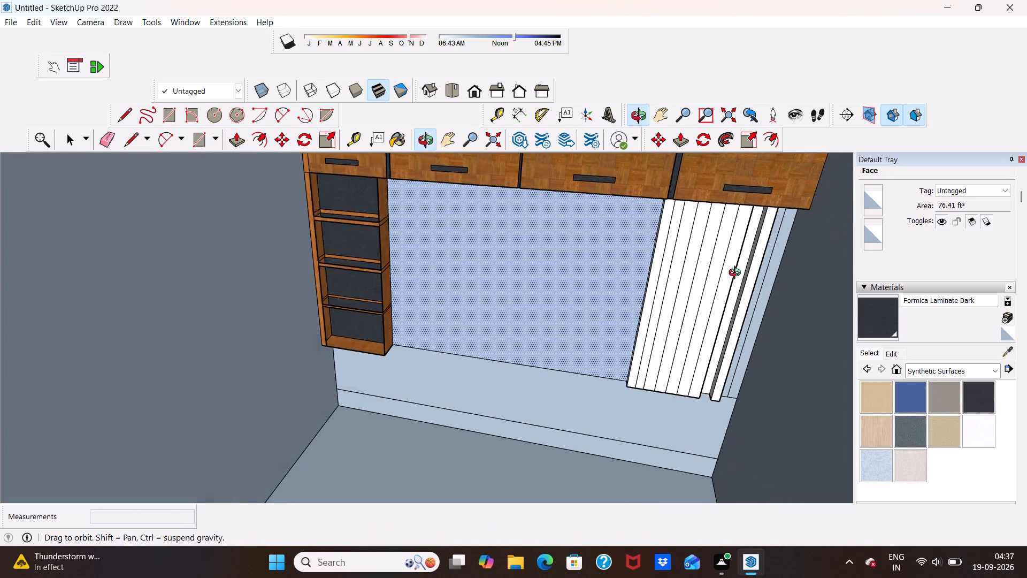
pyautogui.moveTo(737, 274); pyautogui.dragTo(763, 273, button='middle')
pyautogui.scroll(8, 724, 270)
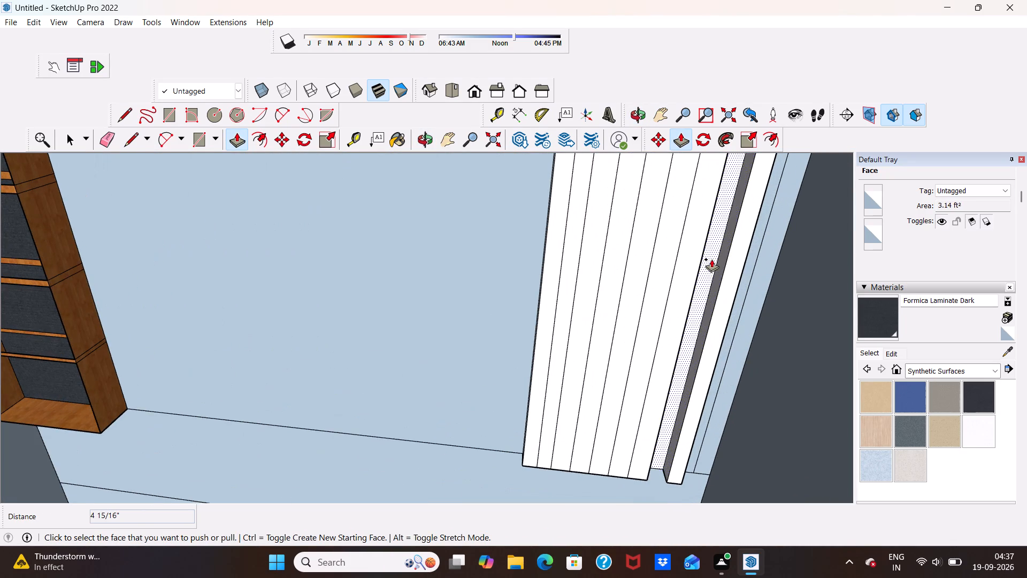
pyautogui.click(711, 259)
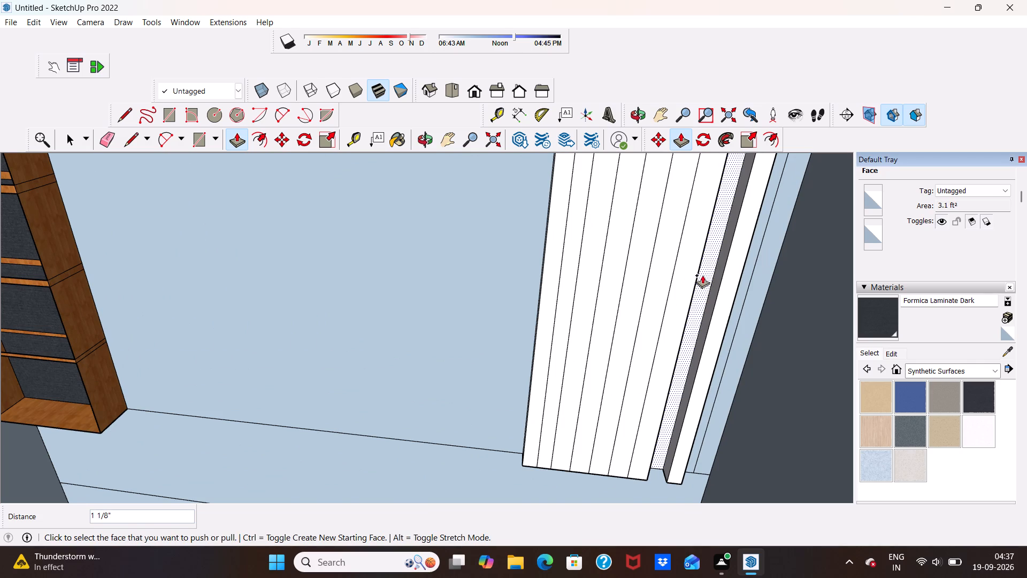
pyautogui.click(707, 255)
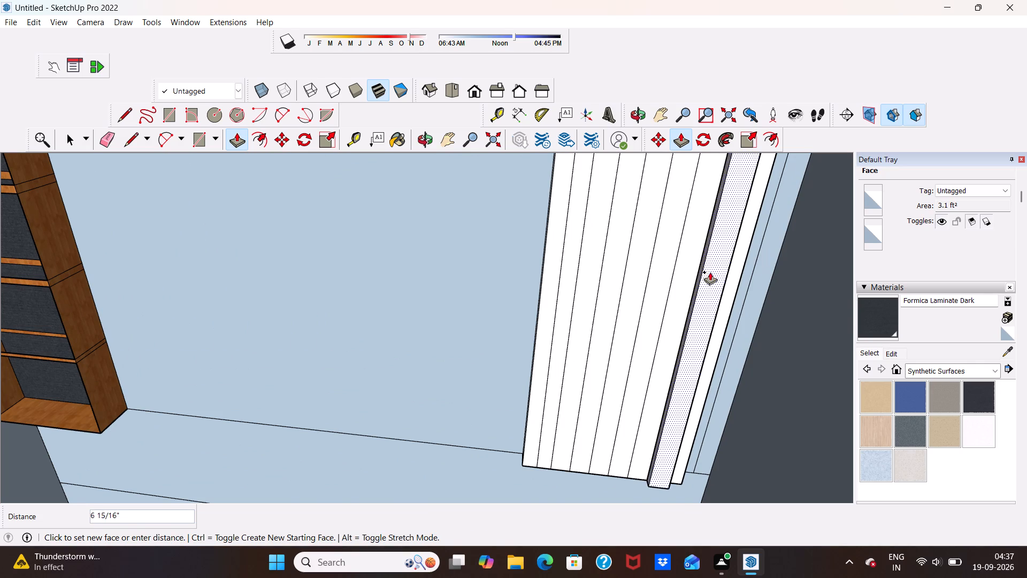
pyautogui.click(700, 267)
pyautogui.scroll(-3, 701, 294)
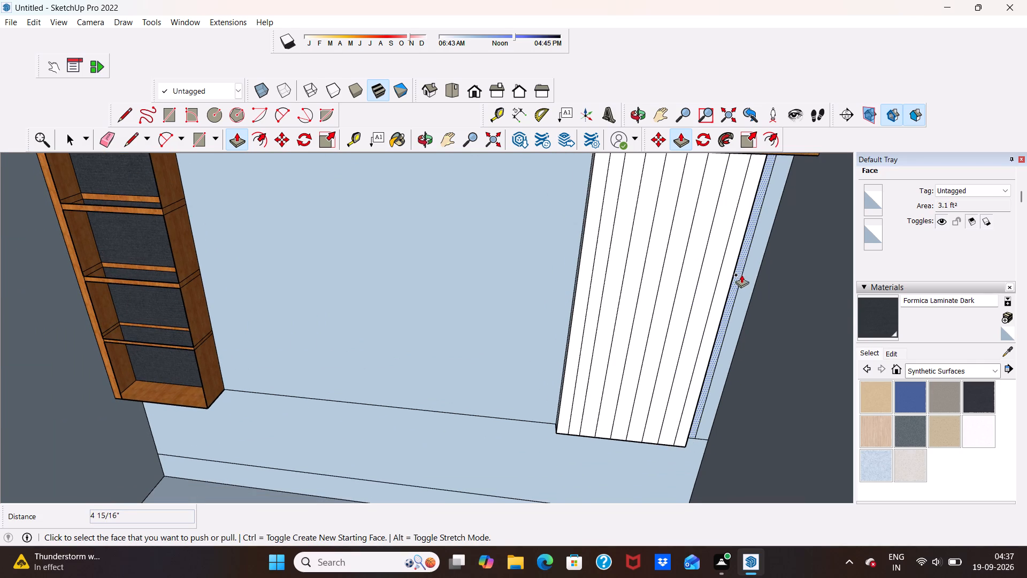
# Pull the last two strips of the slatted panel out 4 15/16" each, flush with the other raised strips.
pyautogui.moveTo(746, 253); pyautogui.dragTo(624, 266, button='middle')
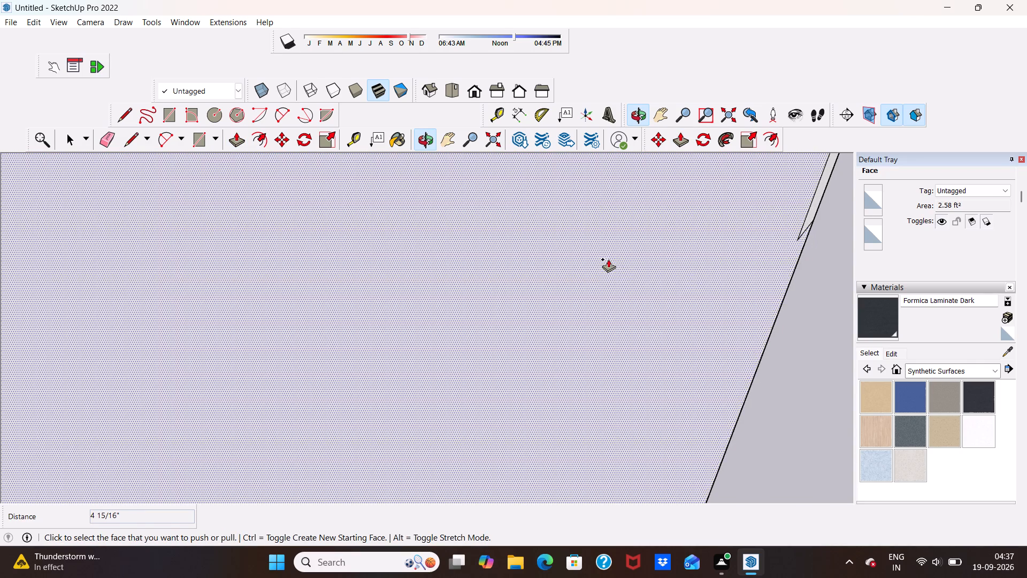
pyautogui.scroll(-20, 655, 280)
pyautogui.scroll(-7, 655, 280)
pyautogui.moveTo(619, 250); pyautogui.dragTo(686, 249, button='middle')
pyautogui.scroll(14, 661, 222)
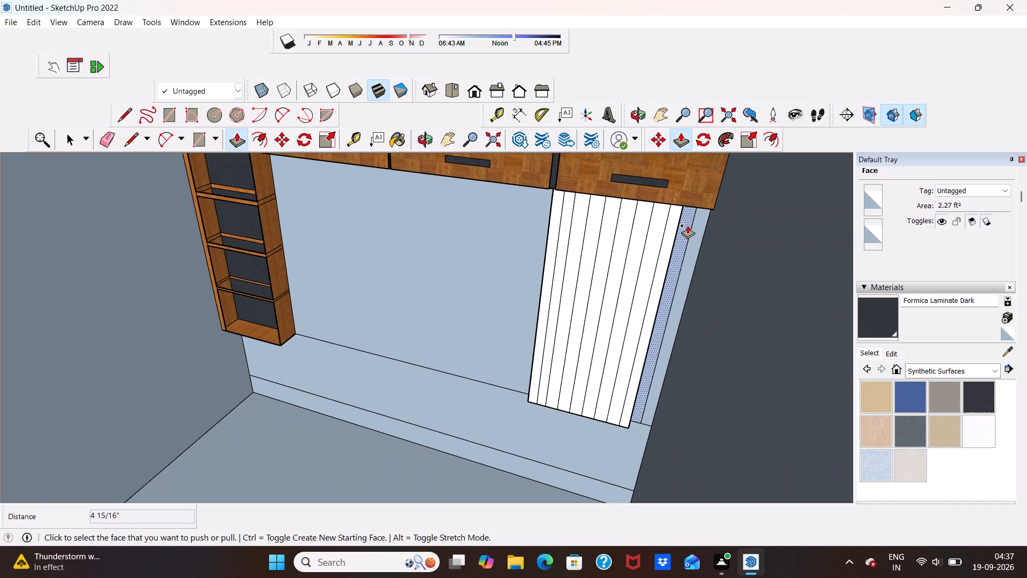
pyautogui.click(682, 230)
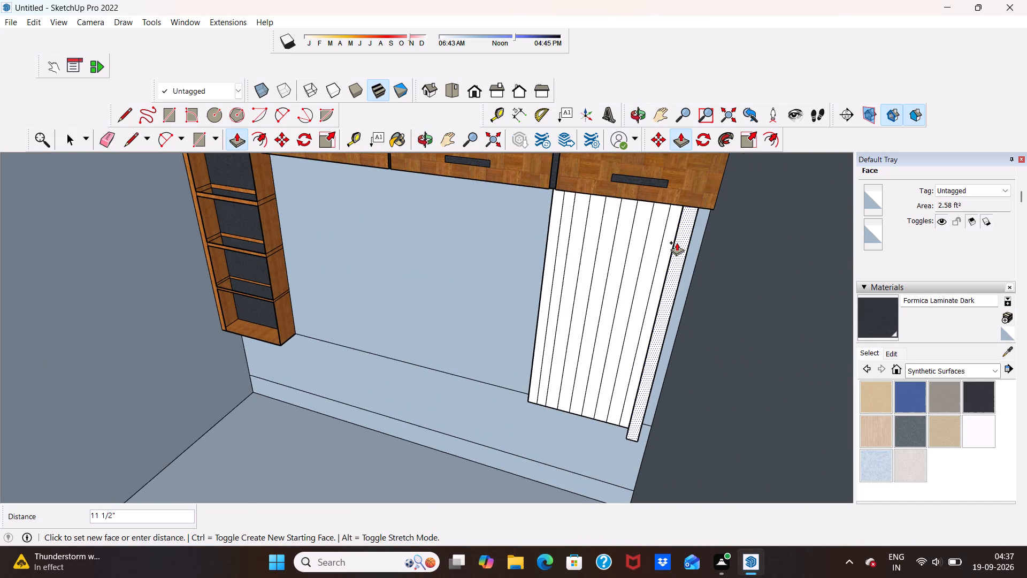
pyautogui.click(665, 239)
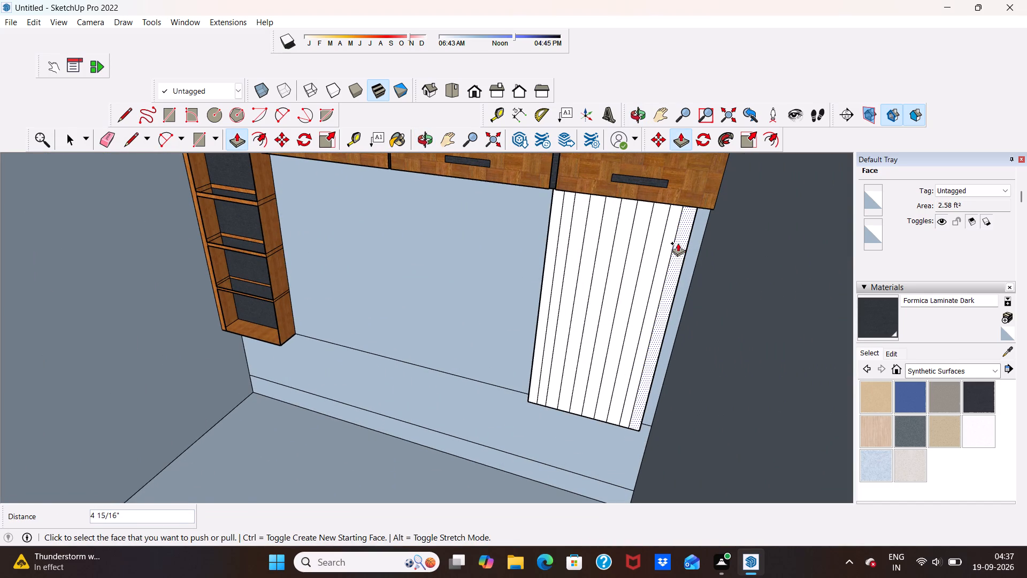
pyautogui.click(693, 246)
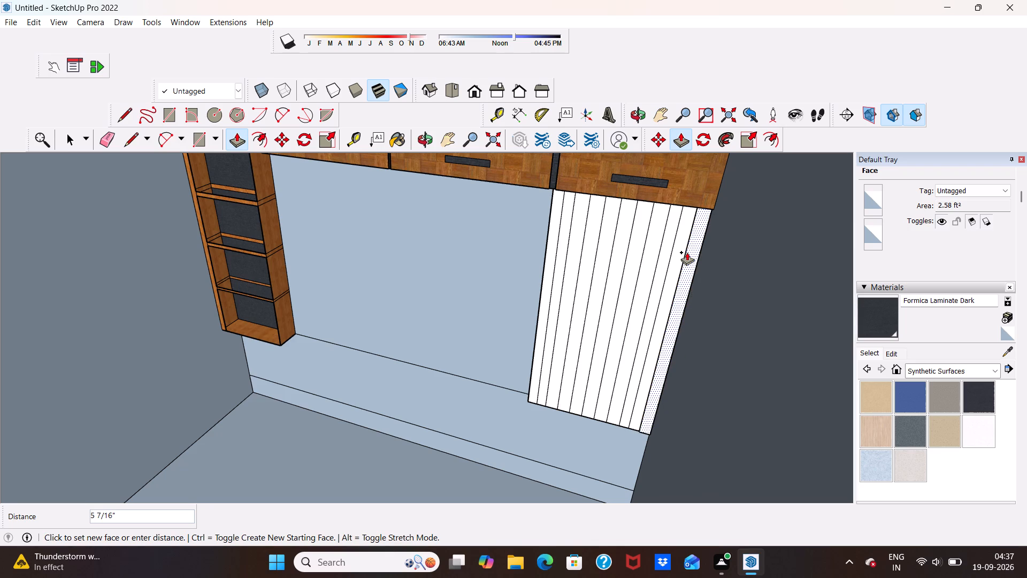
pyautogui.click(669, 255)
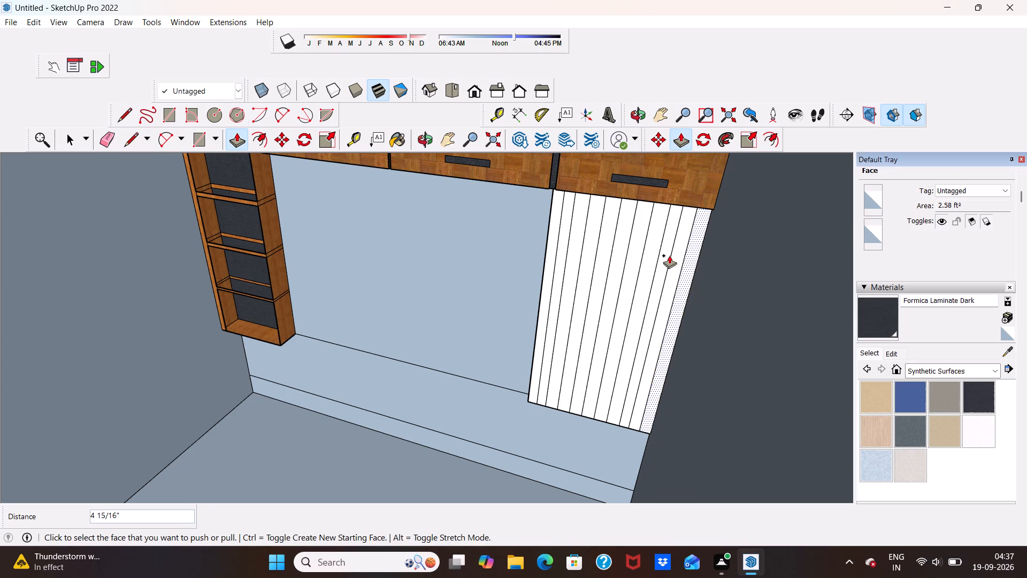
pyautogui.press('space')
# Paint the first two strips of the slatted panel with Wood Floor Parquet from the Wood collection.
pyautogui.scroll(-9, 624, 233)
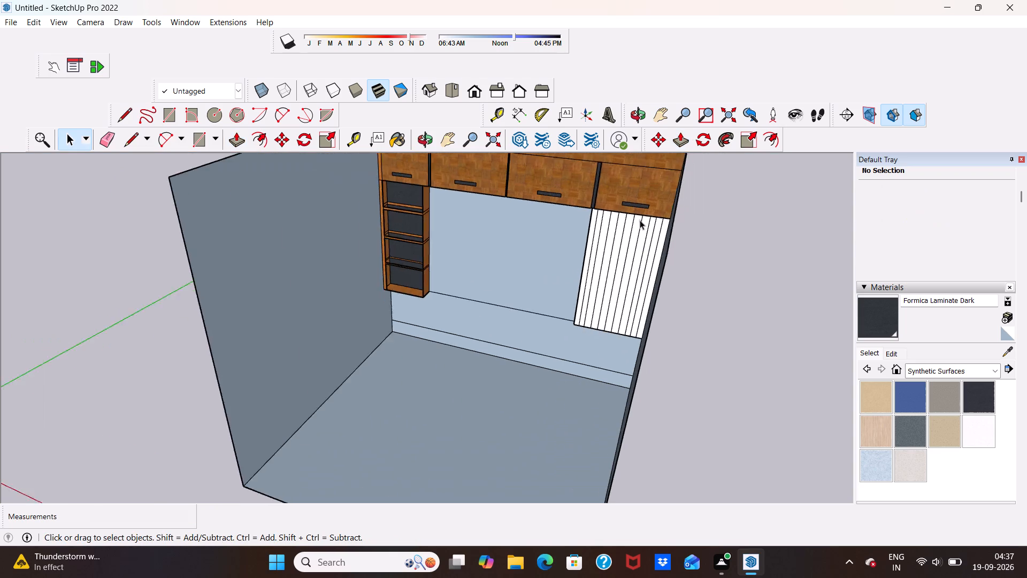
pyautogui.scroll(-1, 640, 220)
pyautogui.moveTo(579, 295); pyautogui.dragTo(604, 236, button='middle')
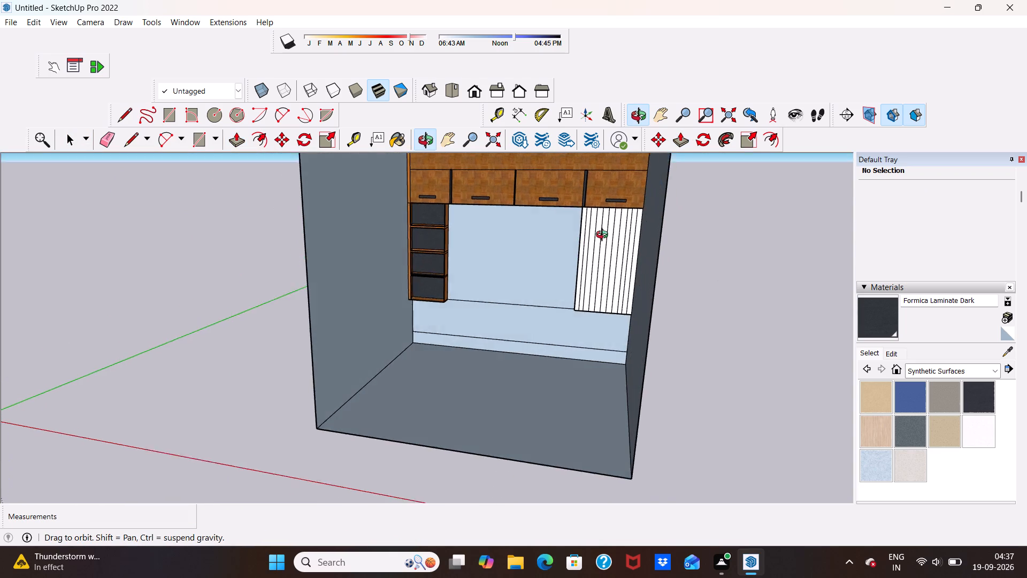
pyautogui.moveTo(604, 236); pyautogui.dragTo(634, 212, button='middle')
pyautogui.click(994, 371)
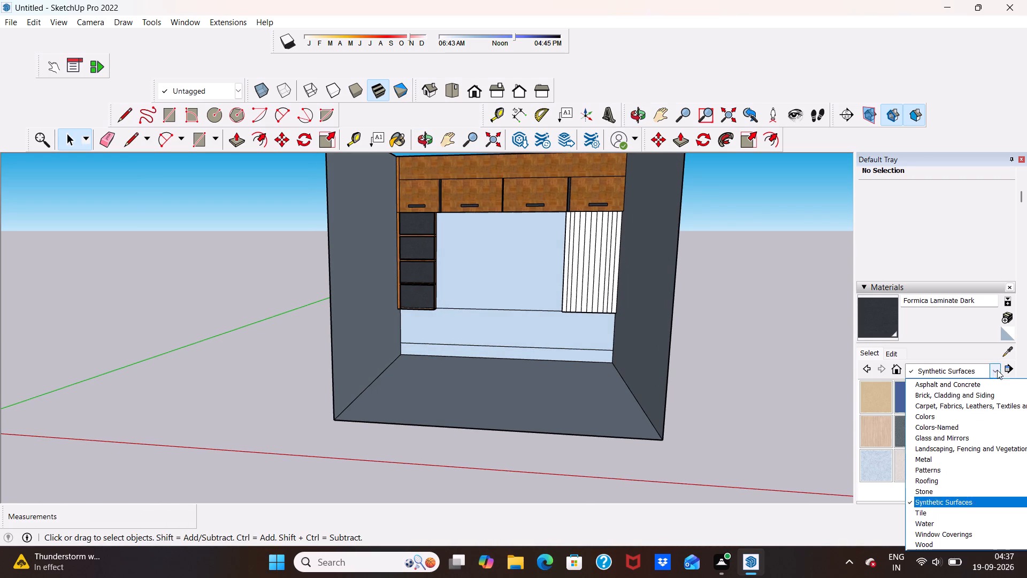
pyautogui.click(977, 551)
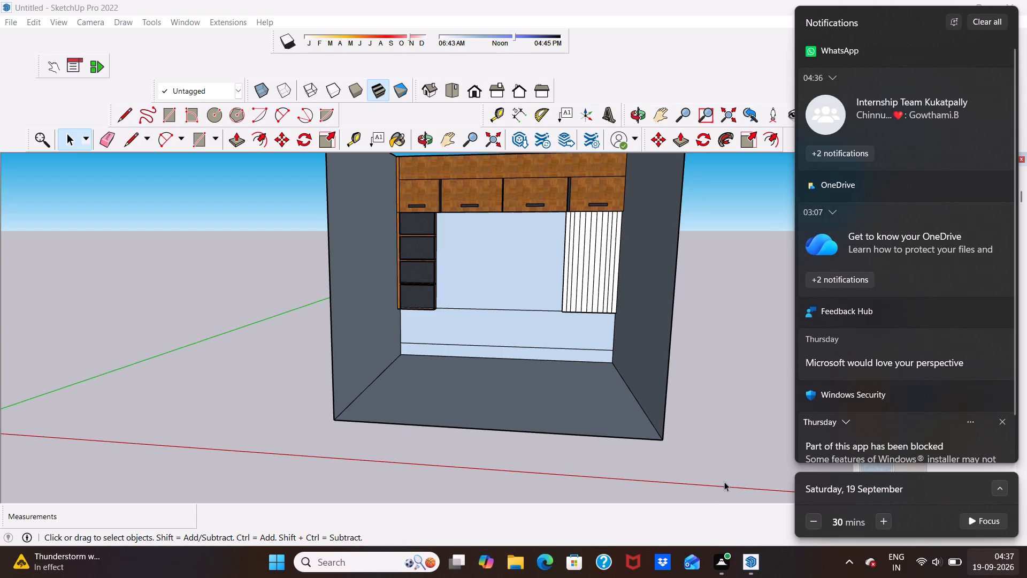
pyautogui.click(721, 416)
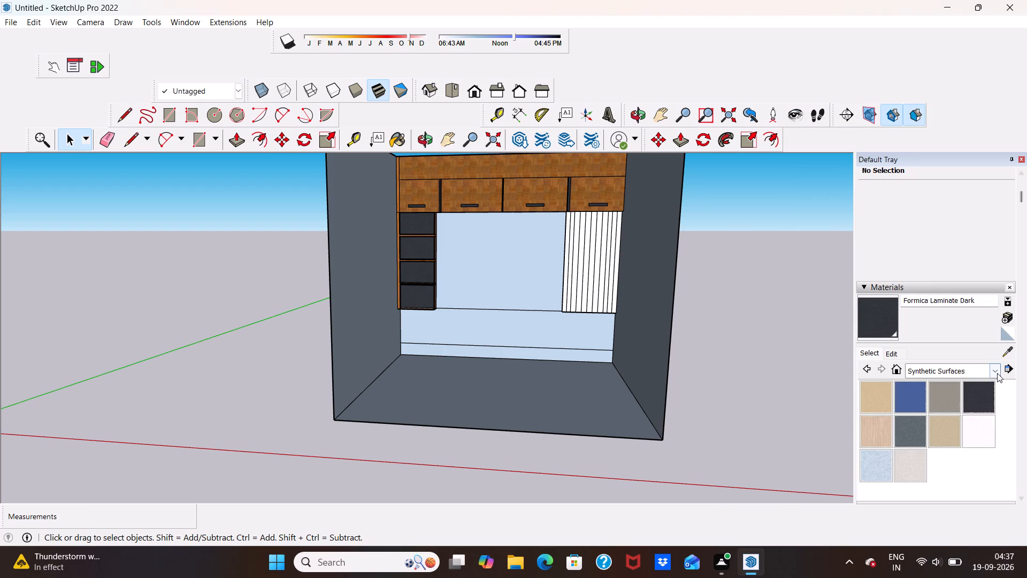
pyautogui.click(995, 373)
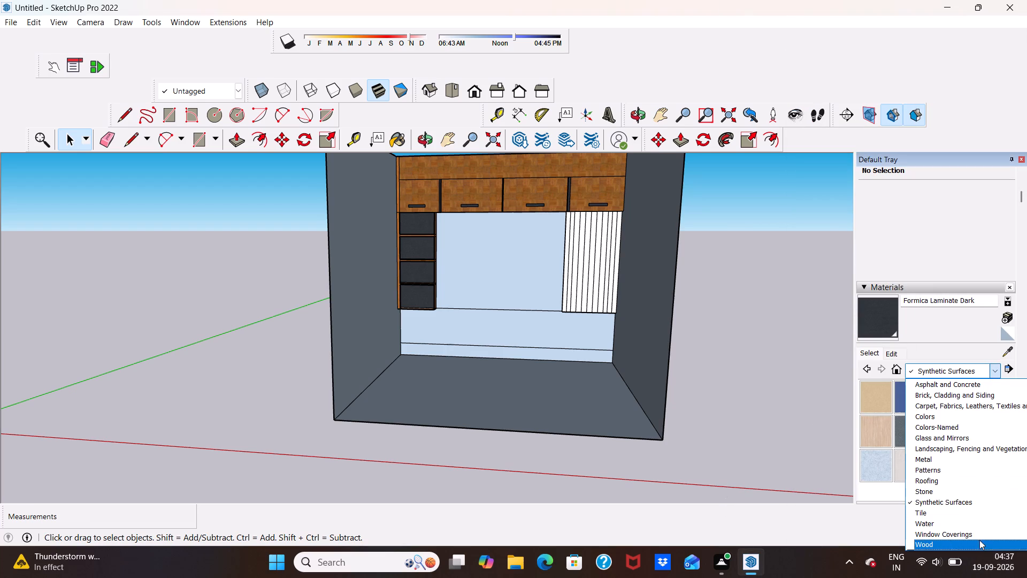
pyautogui.click(979, 545)
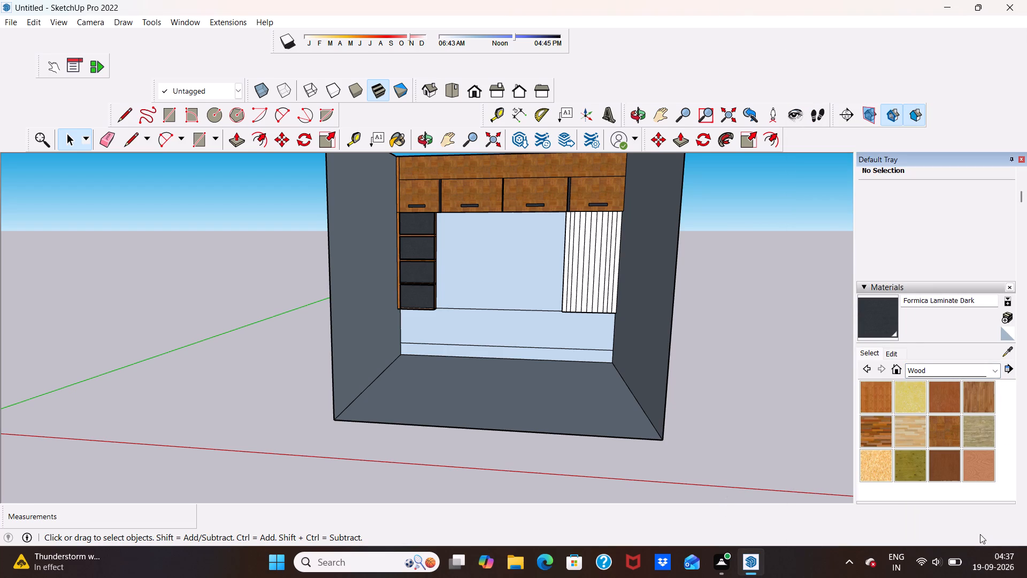
pyautogui.click(937, 432)
pyautogui.scroll(10, 544, 229)
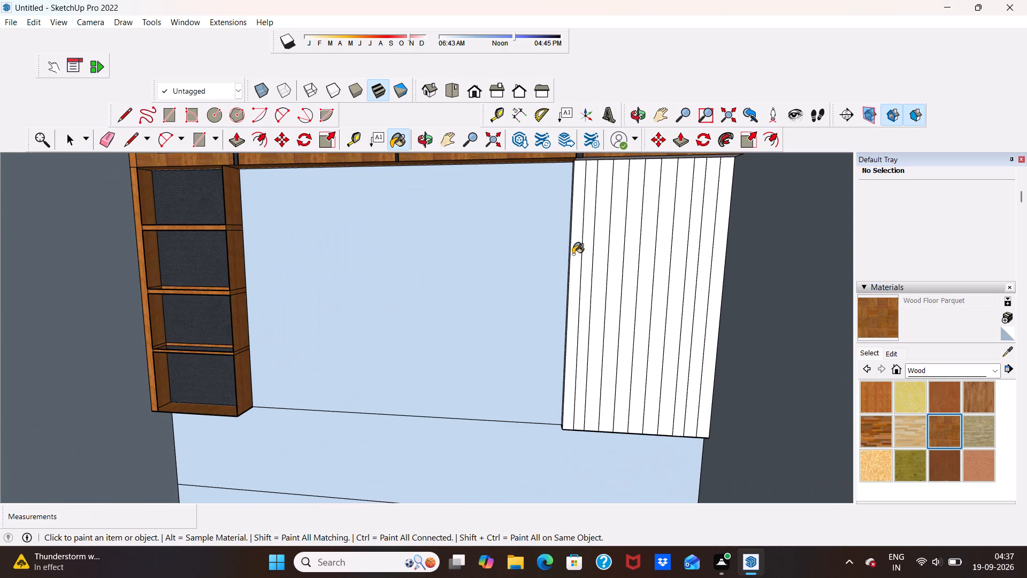
pyautogui.click(570, 255)
pyautogui.moveTo(573, 265); pyautogui.dragTo(568, 261)
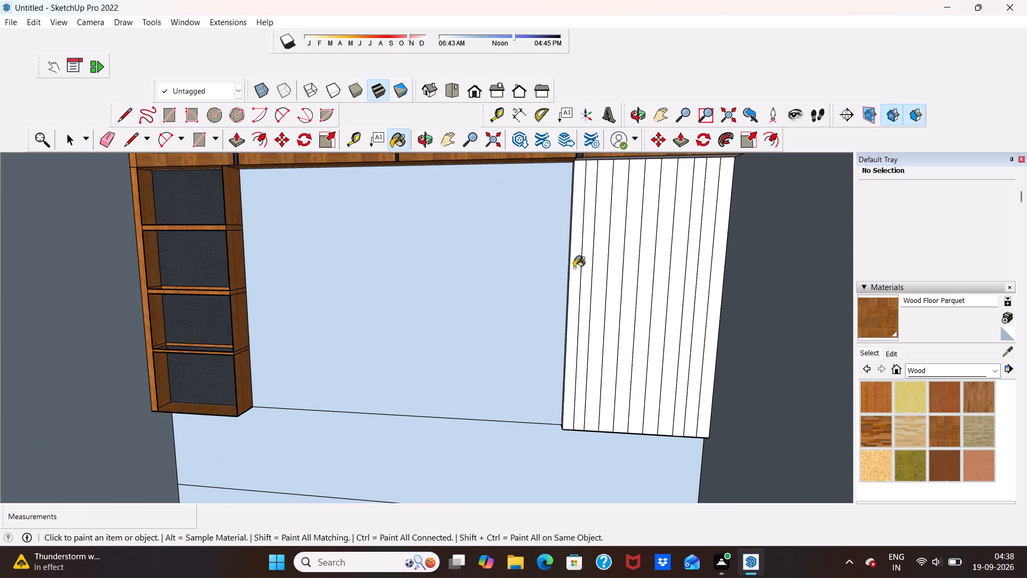
pyautogui.moveTo(574, 268); pyautogui.dragTo(573, 262)
pyautogui.scroll(5, 576, 262)
pyautogui.click(594, 266)
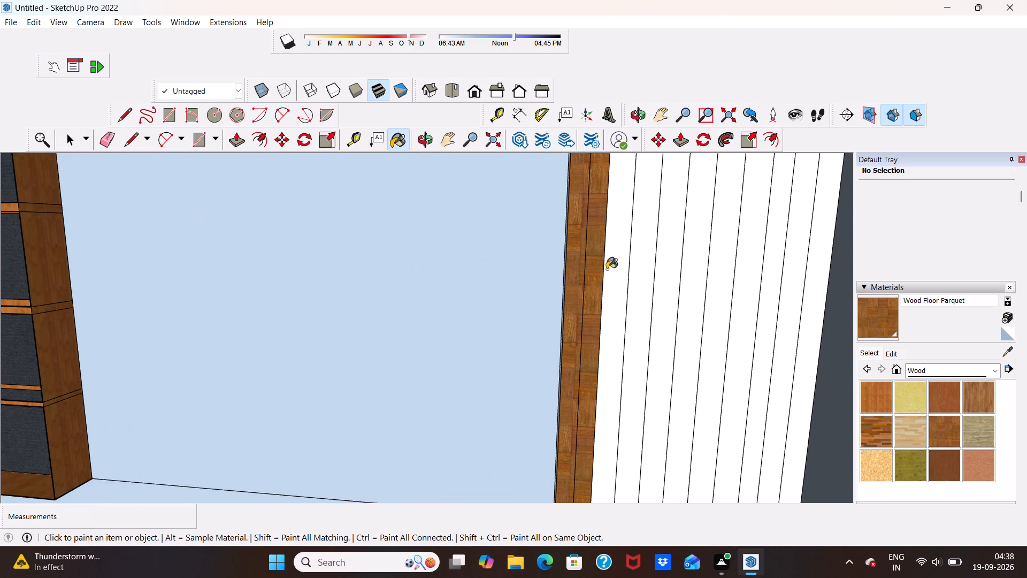
# Paint the remaining front strips of the slatted panel with Wood Floor Parquet.
pyautogui.click(607, 269)
pyautogui.click(639, 275)
pyautogui.click(663, 269)
pyautogui.click(685, 271)
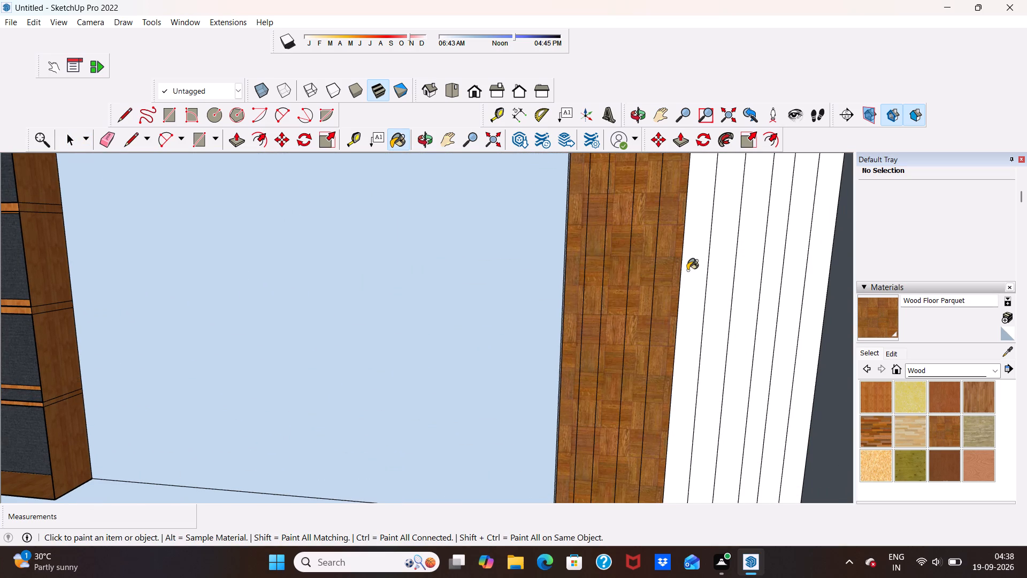
pyautogui.click(719, 275)
pyautogui.click(739, 276)
pyautogui.click(769, 282)
pyautogui.click(793, 285)
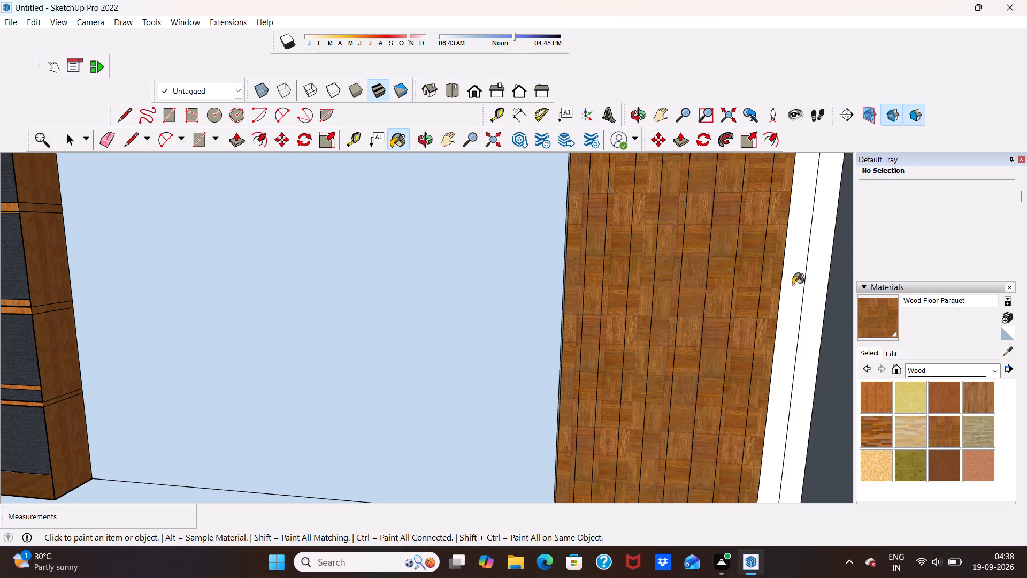
pyautogui.click(812, 287)
# Paint the slatted panel's exposed side face, toward the open wall area, with Wood Floor Parquet.
pyautogui.moveTo(526, 286); pyautogui.dragTo(658, 297, button='middle')
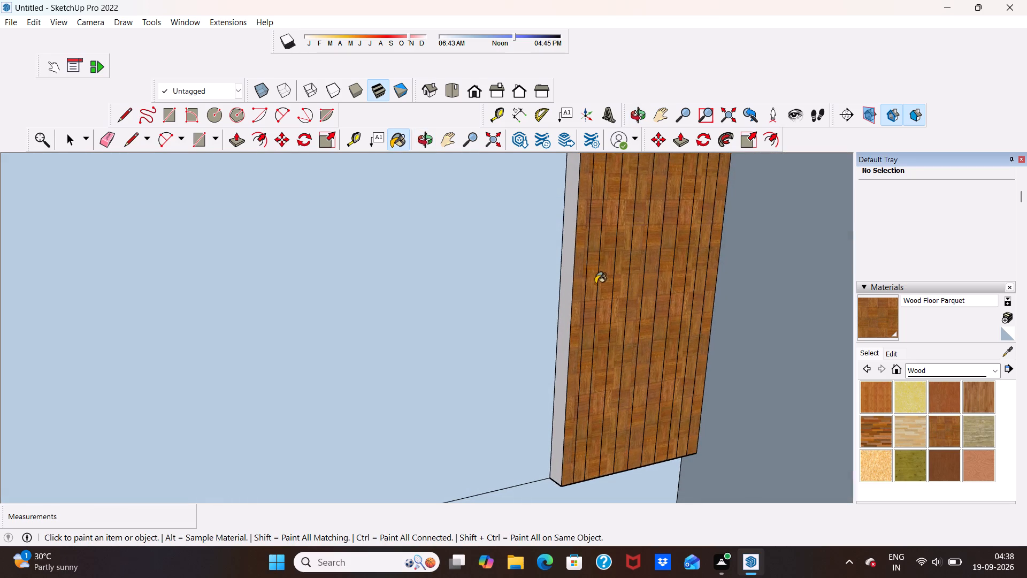
pyautogui.click(565, 295)
pyautogui.scroll(-16, 564, 298)
pyautogui.scroll(1, 605, 311)
pyautogui.moveTo(561, 297); pyautogui.dragTo(468, 303, button='middle')
pyautogui.scroll(-4, 468, 299)
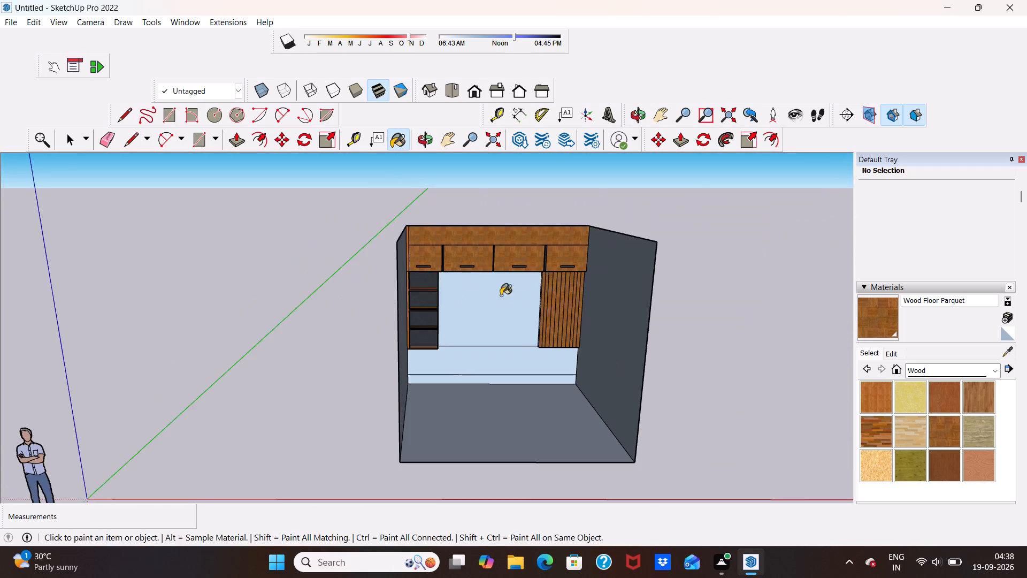
pyautogui.moveTo(527, 345); pyautogui.dragTo(504, 310, button='middle')
pyautogui.scroll(8, 501, 323)
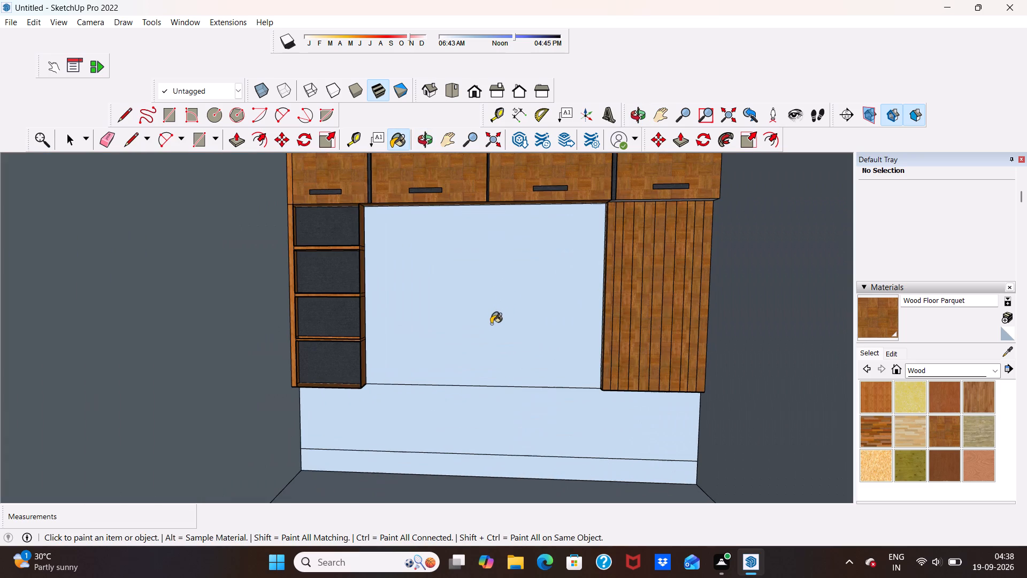
pyautogui.scroll(-4, 479, 330)
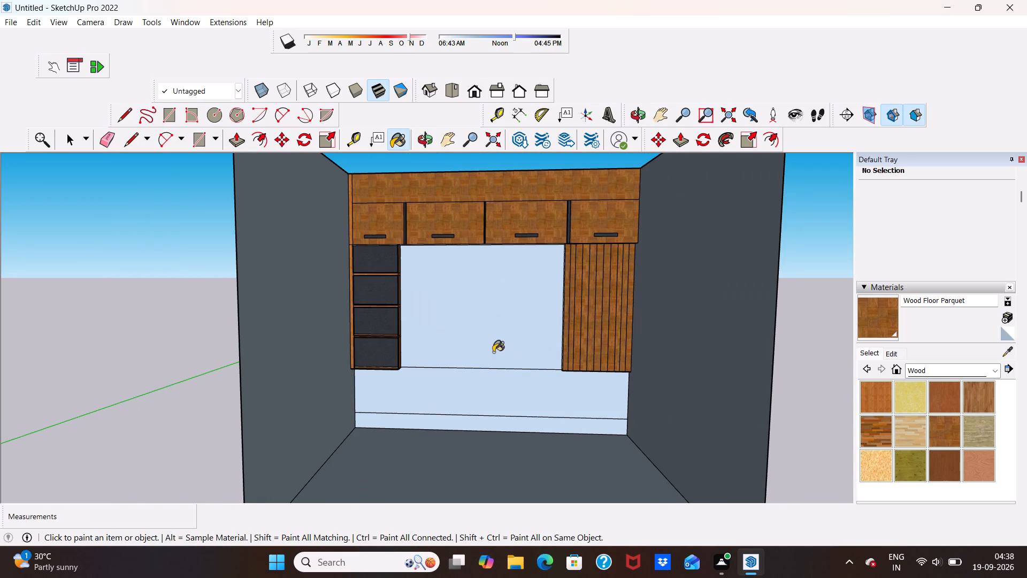
pyautogui.press('space')
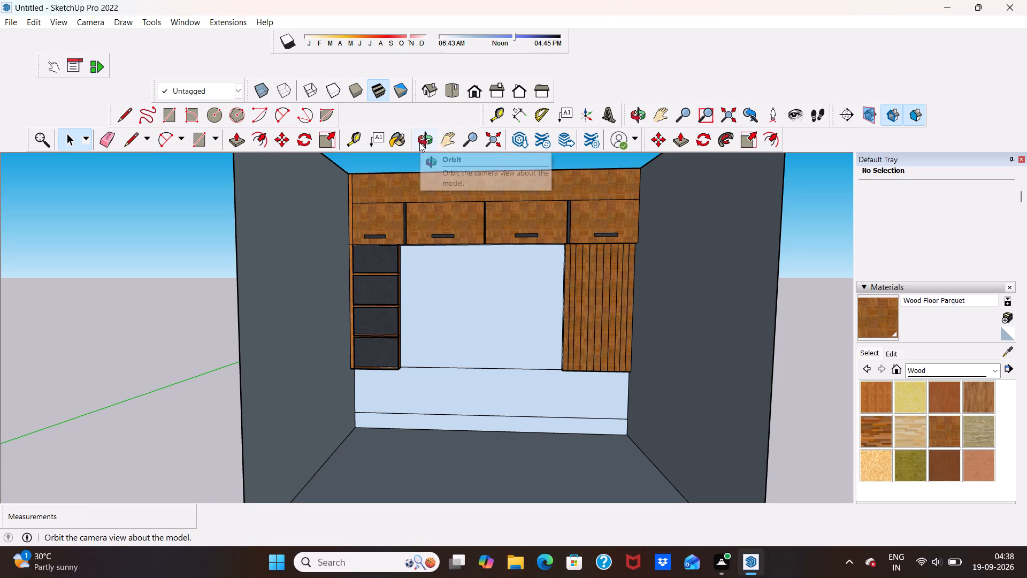
# Pull the back-wall band directly below the shelf unit and slatted panel out 2' 10 1/4" to form a base unit.
pyautogui.middleClick(234, 143)
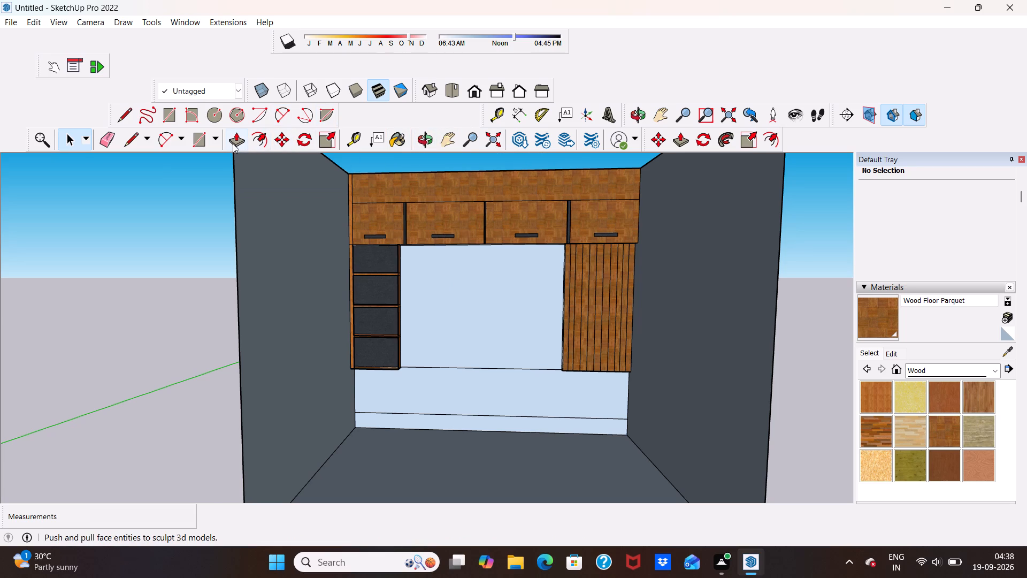
pyautogui.click(232, 140)
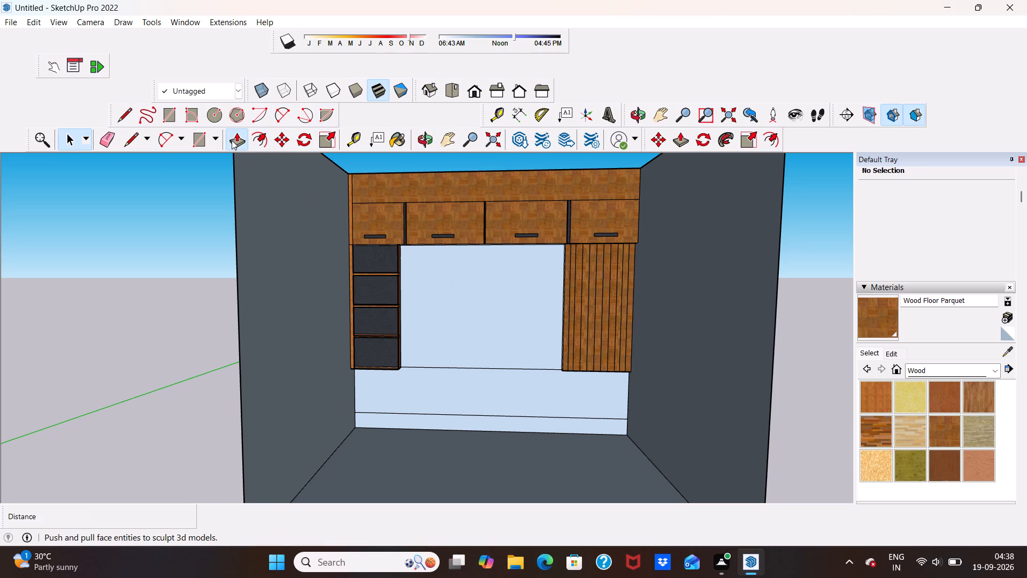
pyautogui.moveTo(628, 401); pyautogui.dragTo(571, 444, button='middle')
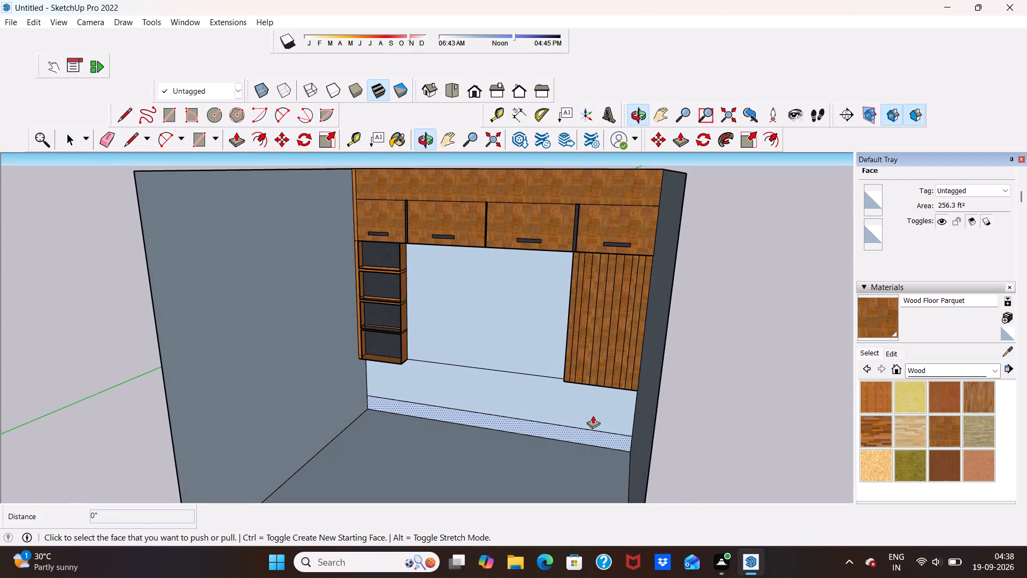
pyautogui.scroll(5, 618, 404)
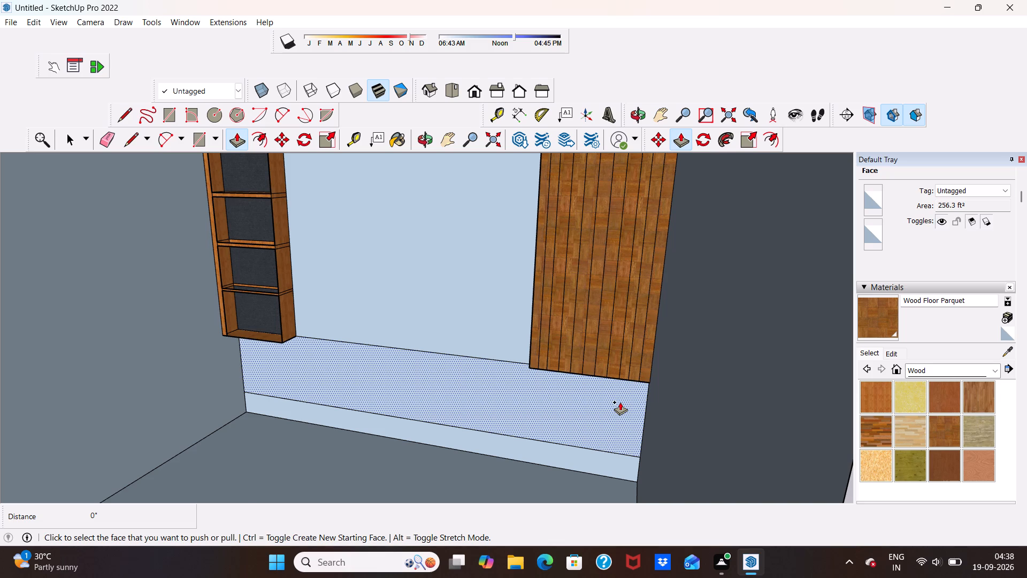
pyautogui.click(620, 402)
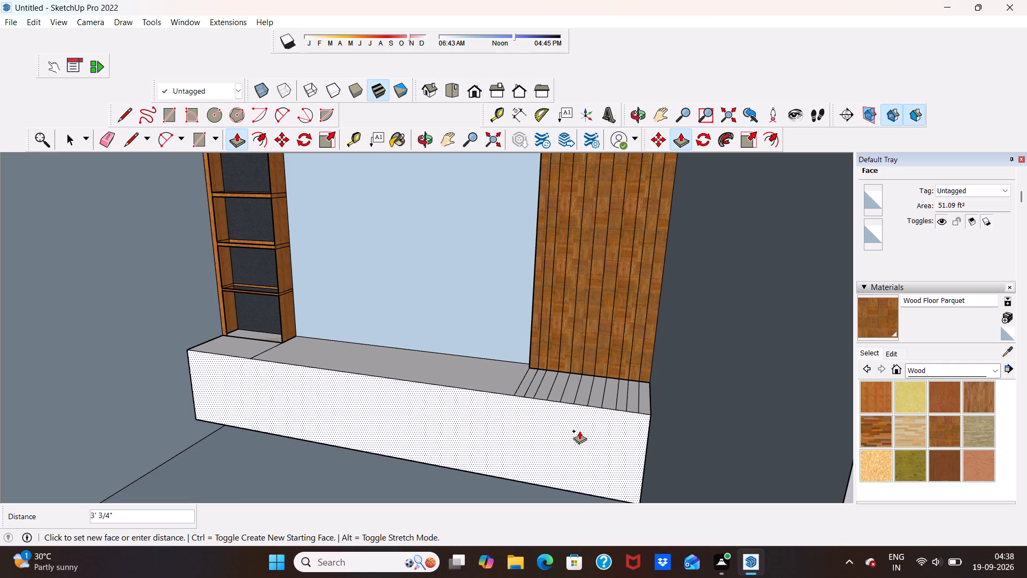
pyautogui.click(579, 428)
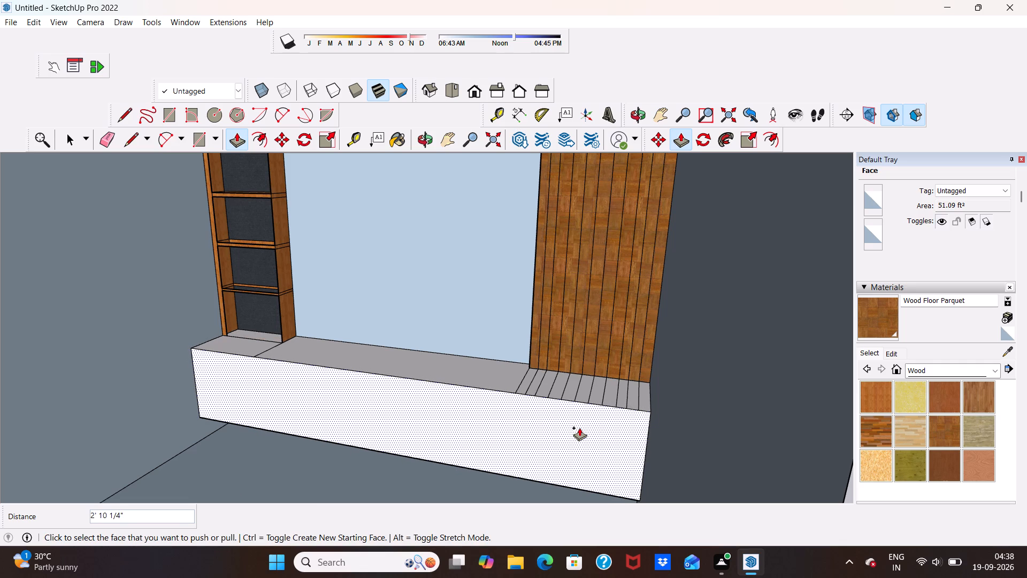
pyautogui.press('space')
# Erase the strip division lines from the base unit's top face in front of the slatted panel.
pyautogui.scroll(-3, 482, 358)
pyautogui.moveTo(492, 390); pyautogui.dragTo(561, 408, button='middle')
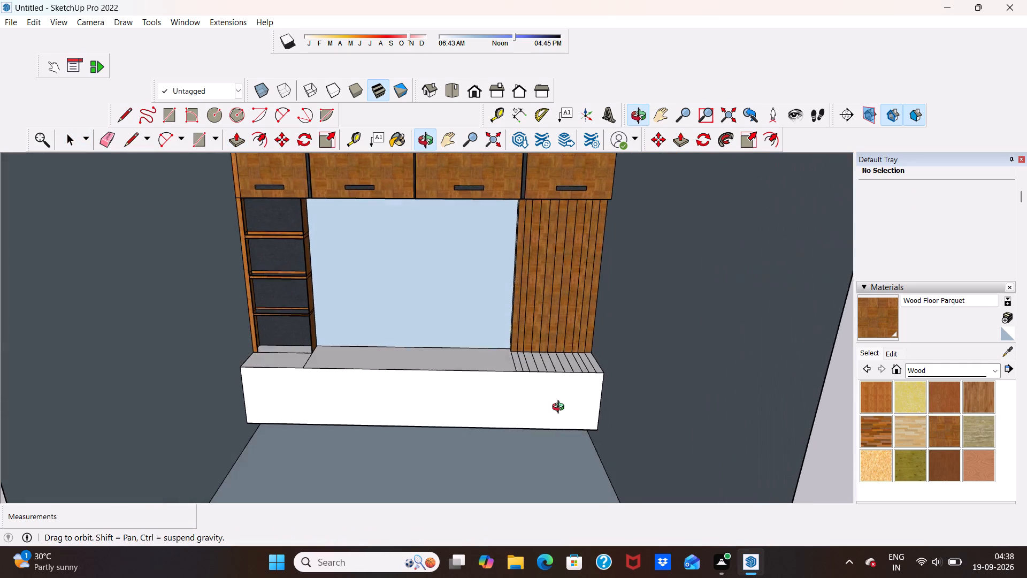
pyautogui.moveTo(561, 408); pyautogui.dragTo(560, 424, button='middle')
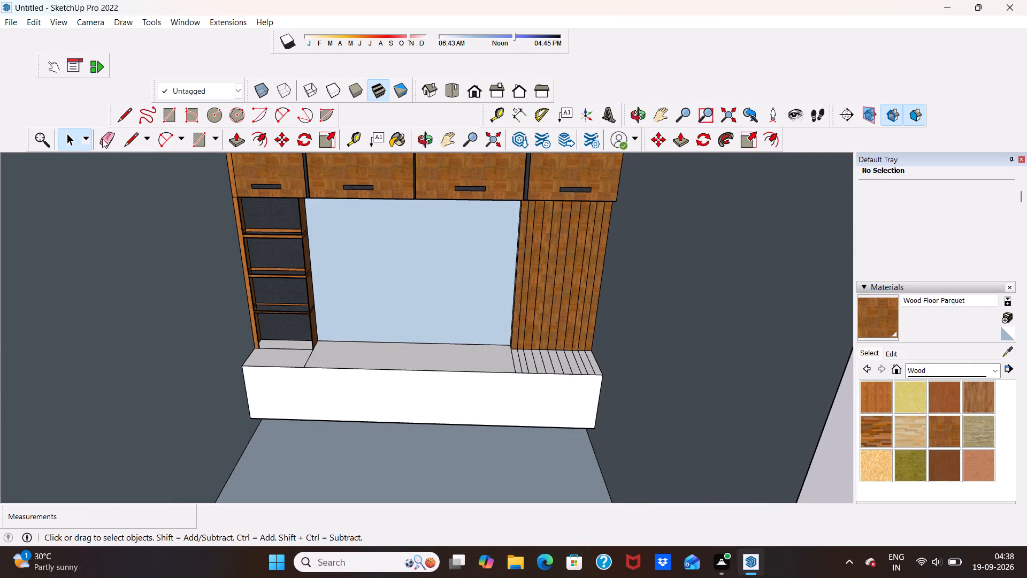
pyautogui.click(102, 139)
pyautogui.scroll(6, 497, 340)
pyautogui.moveTo(510, 379); pyautogui.dragTo(554, 381)
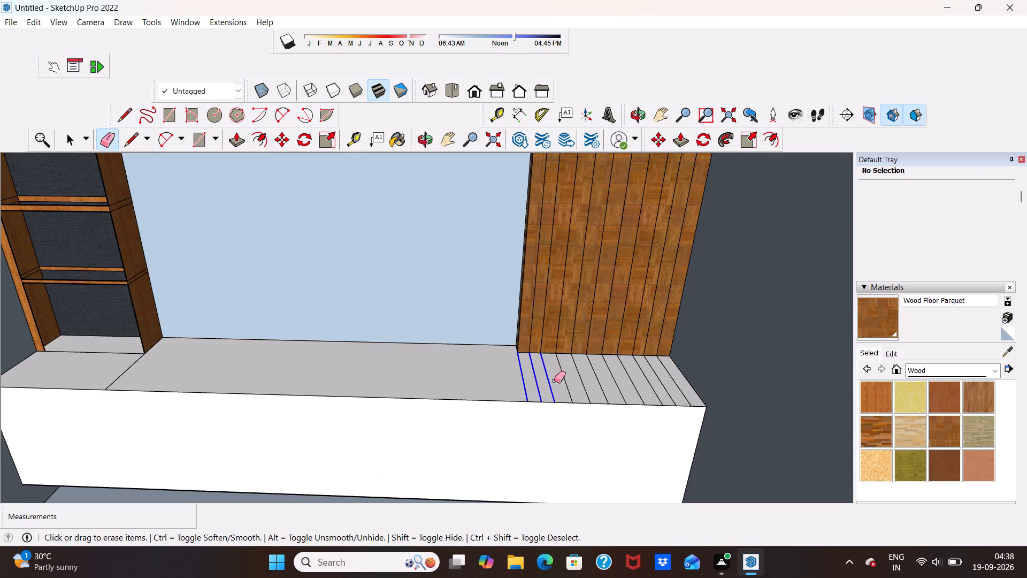
pyautogui.moveTo(554, 381); pyautogui.dragTo(674, 379)
# Erase the remaining division line from the base unit's top face at the front corner of the shelf unit.
pyautogui.scroll(-5, 565, 275)
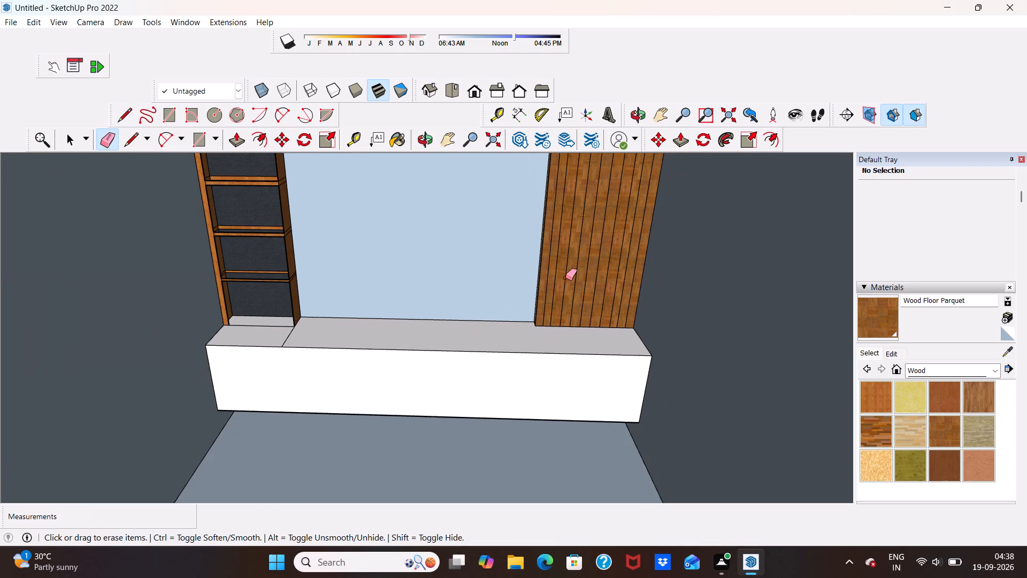
pyautogui.scroll(4, 218, 295)
pyautogui.scroll(5, 305, 392)
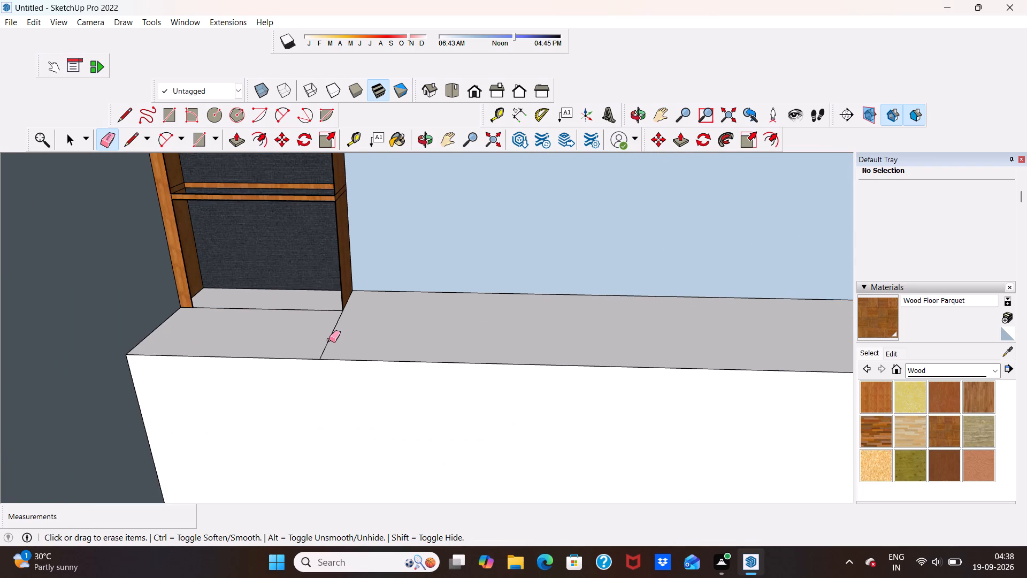
pyautogui.click(329, 340)
# Pull the narrow back-wall band below the base unit outward to form a plinth set back from the unit's front.
pyautogui.scroll(-6, 367, 331)
pyautogui.moveTo(366, 339); pyautogui.dragTo(400, 269, button='middle')
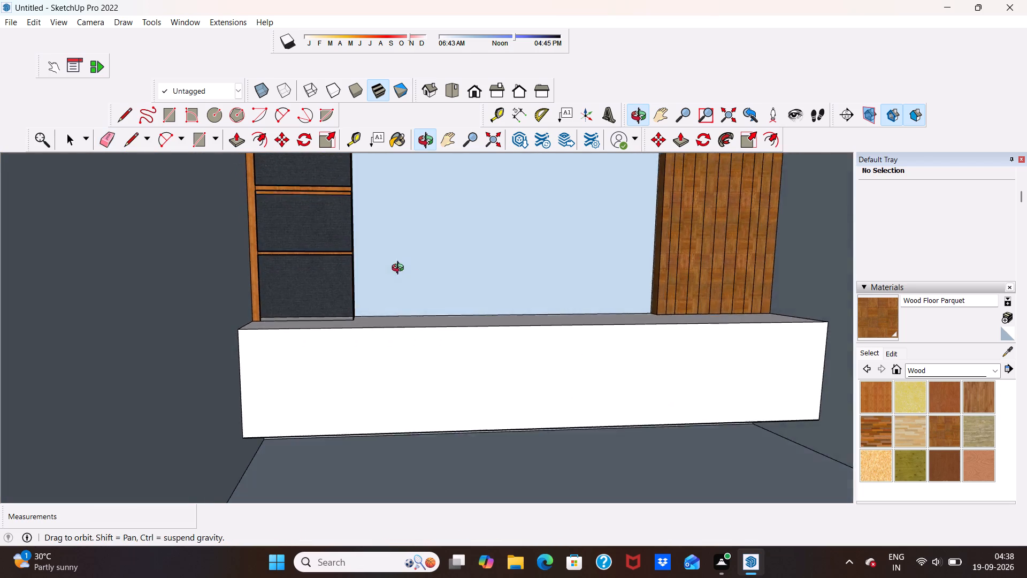
pyautogui.moveTo(400, 269); pyautogui.dragTo(362, 284, button='middle')
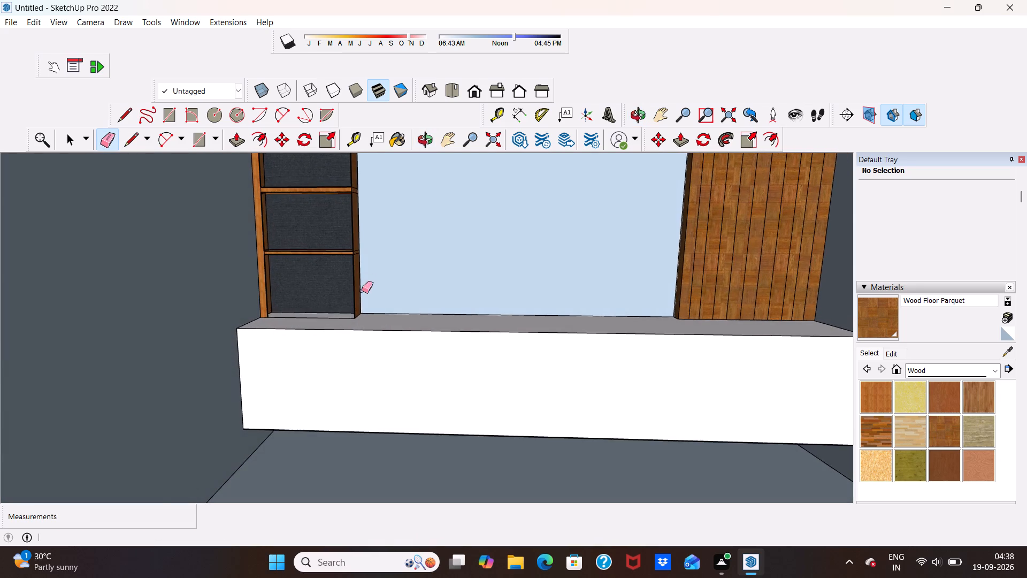
pyautogui.scroll(-7, 362, 295)
pyautogui.moveTo(274, 344); pyautogui.dragTo(274, 344, button='middle')
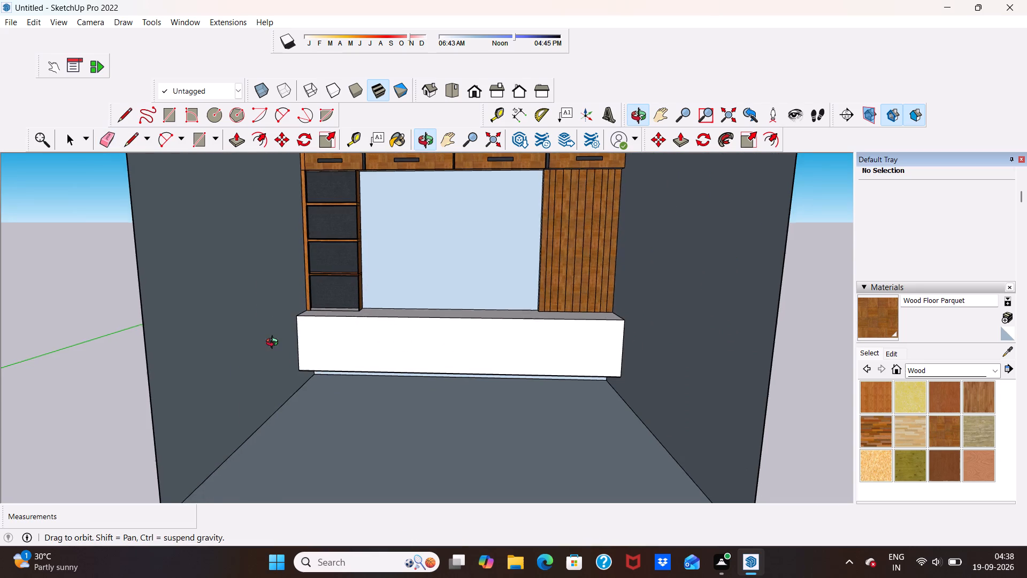
pyautogui.moveTo(274, 344); pyautogui.dragTo(273, 360, button='middle')
pyautogui.moveTo(551, 403); pyautogui.dragTo(383, 368, button='middle')
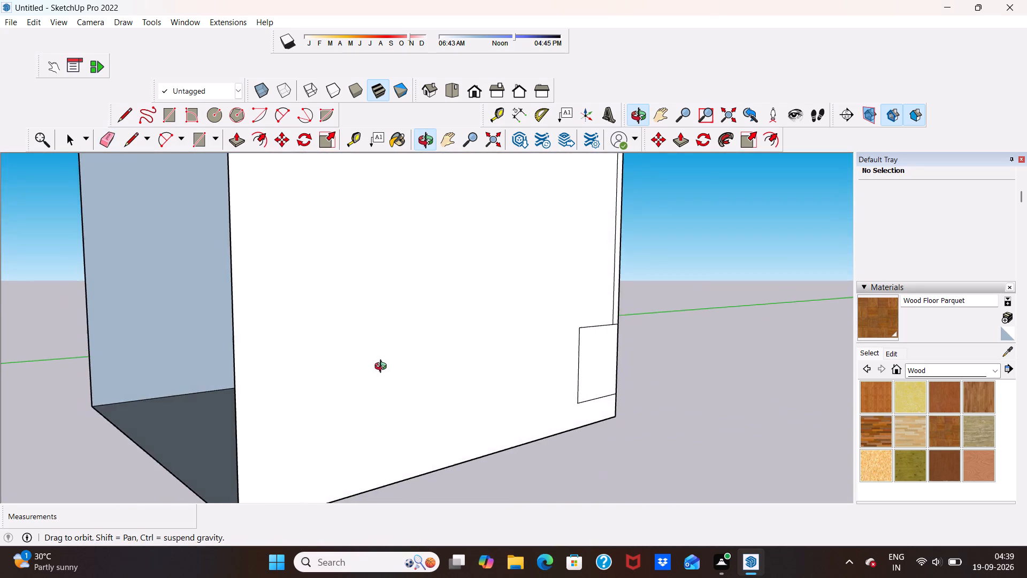
pyautogui.moveTo(383, 368); pyautogui.dragTo(543, 369, button='middle')
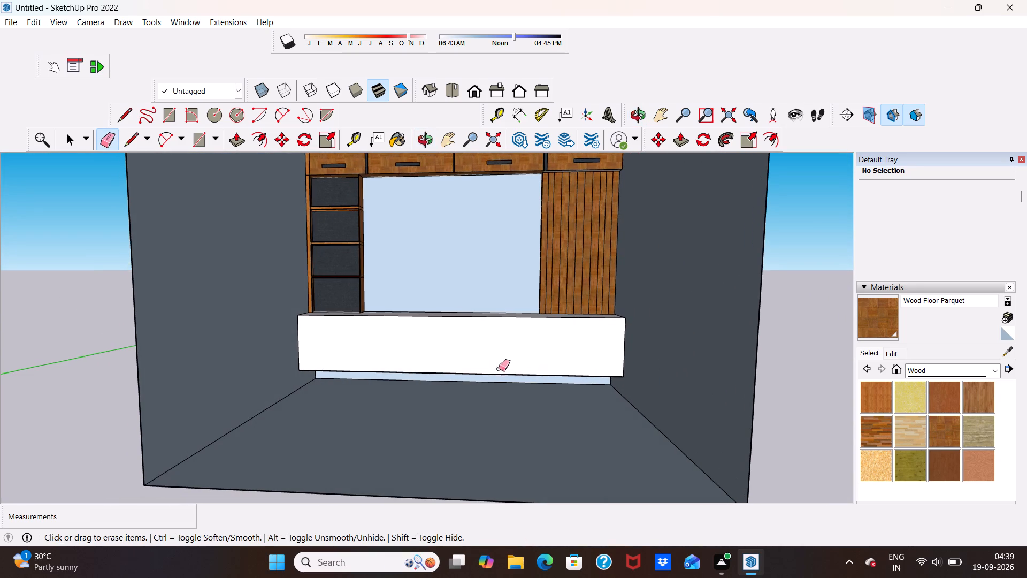
pyautogui.scroll(5, 338, 363)
pyautogui.moveTo(314, 399); pyautogui.dragTo(344, 368, button='middle')
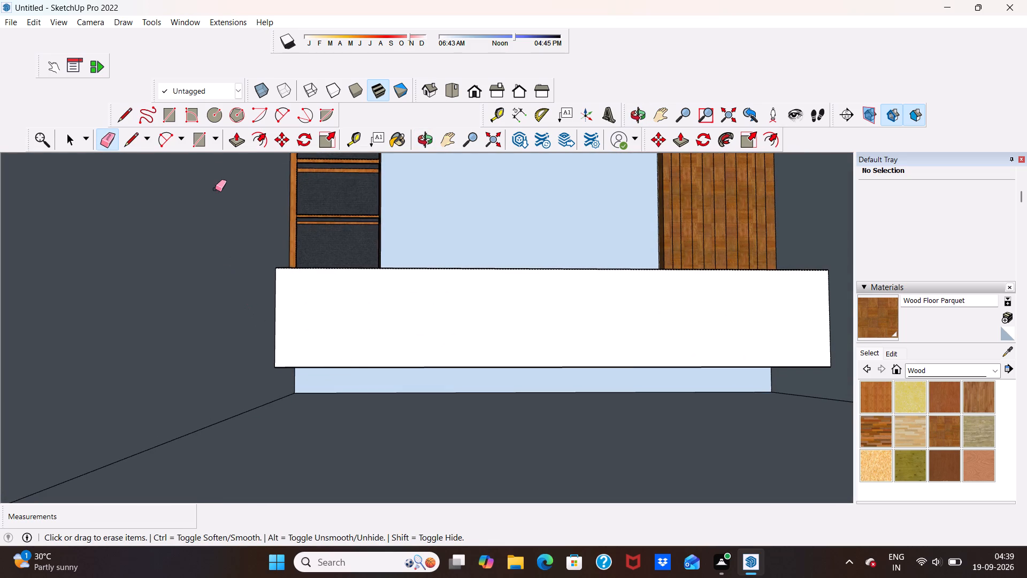
pyautogui.click(234, 141)
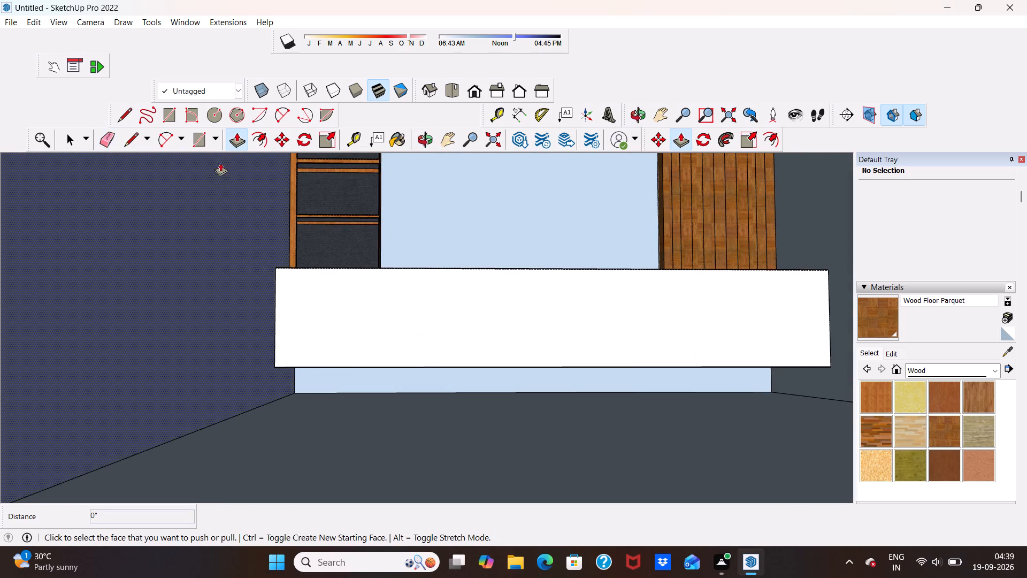
pyautogui.scroll(4, 288, 373)
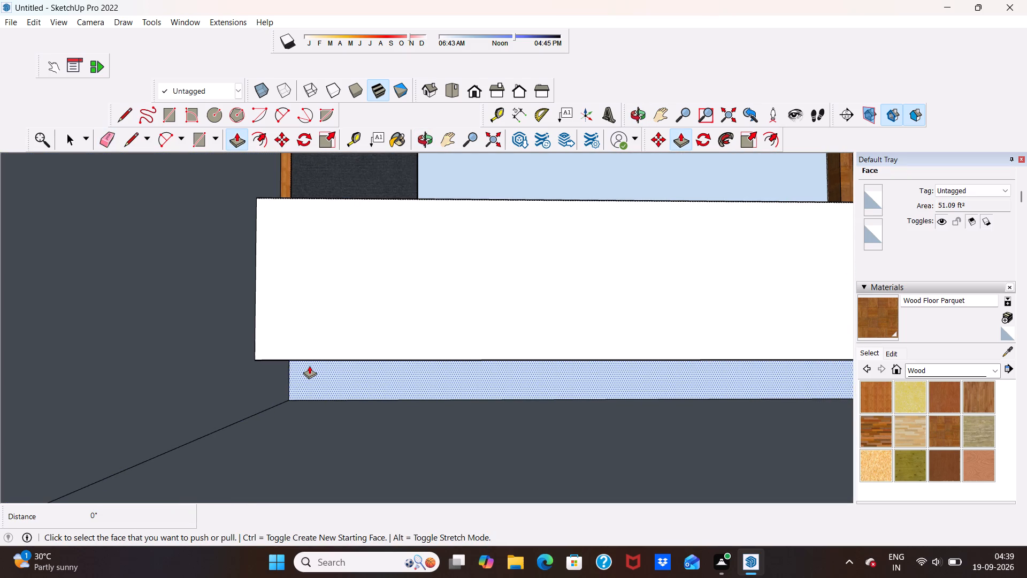
pyautogui.click(309, 366)
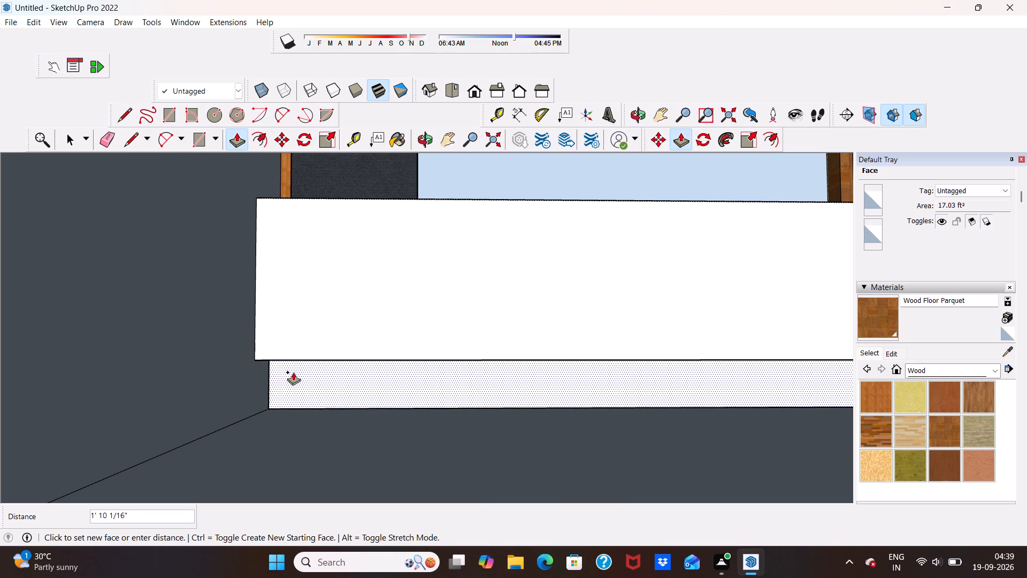
pyautogui.click(295, 369)
pyautogui.press('space')
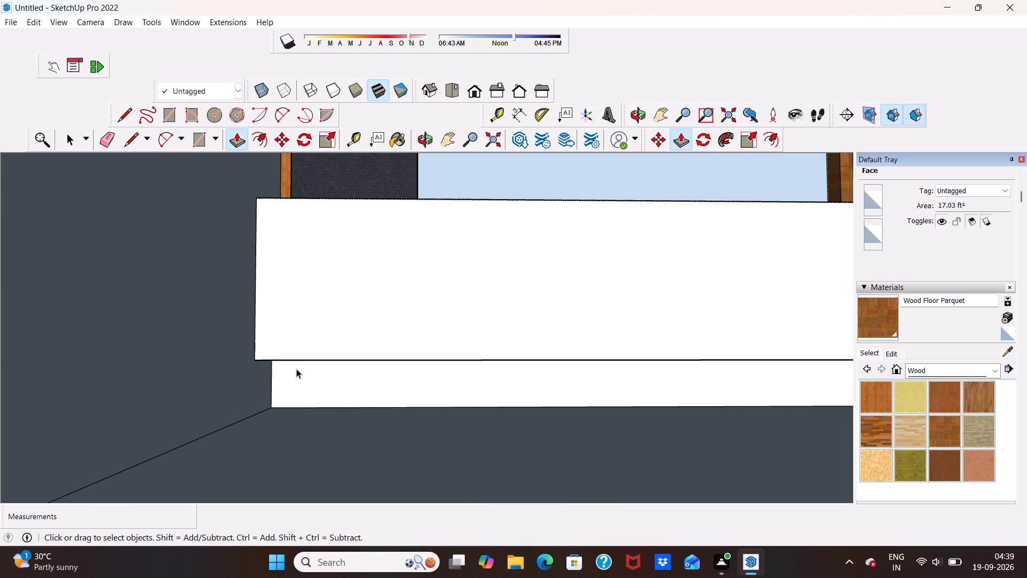
# Paint the plinth's front face with Wood Bamboo.
pyautogui.moveTo(296, 357); pyautogui.dragTo(329, 425, button='middle')
pyautogui.scroll(1, 298, 357)
pyautogui.scroll(-7, 327, 410)
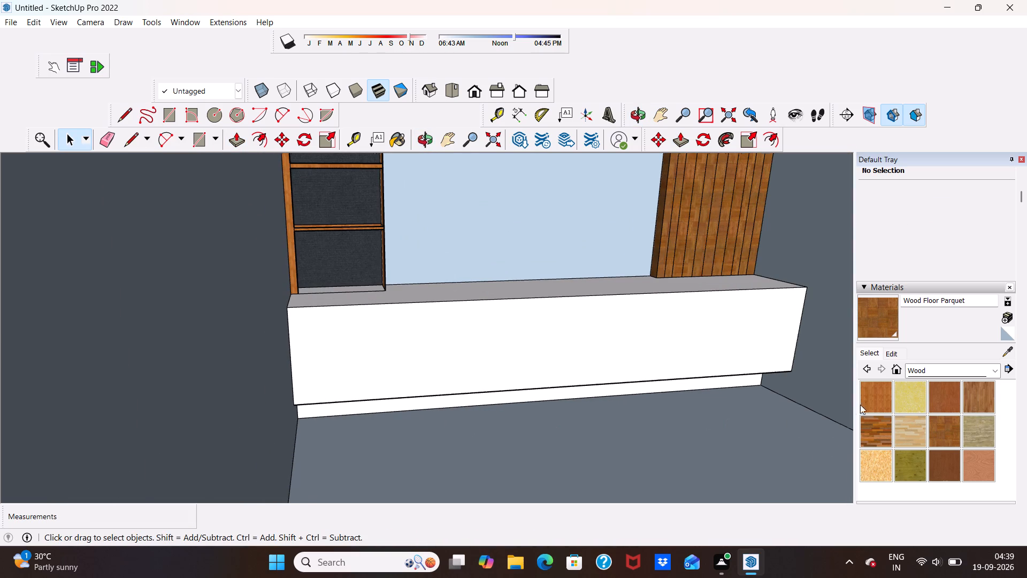
pyautogui.click(880, 392)
pyautogui.scroll(5, 338, 406)
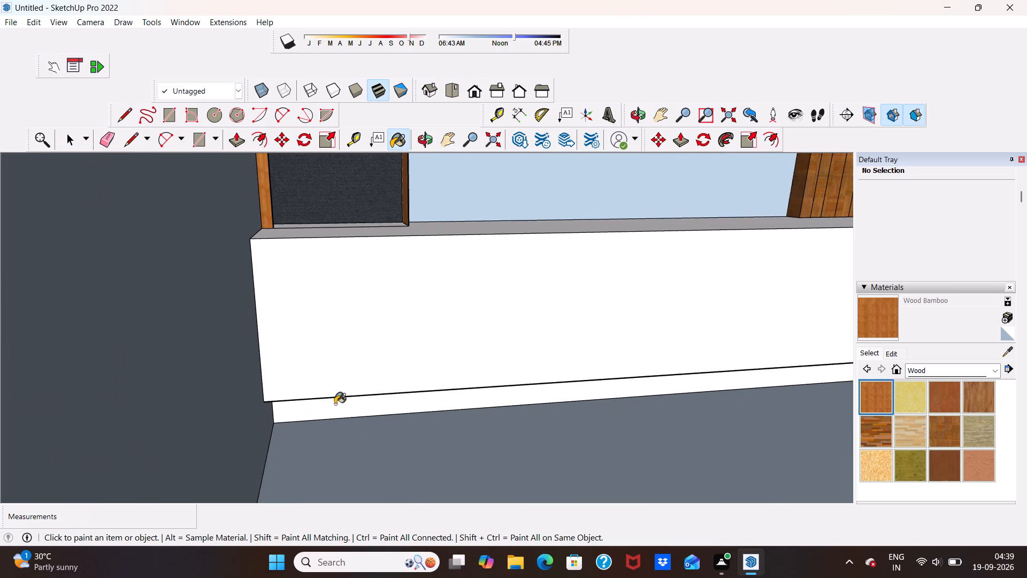
pyautogui.click(329, 408)
pyautogui.scroll(-12, 338, 424)
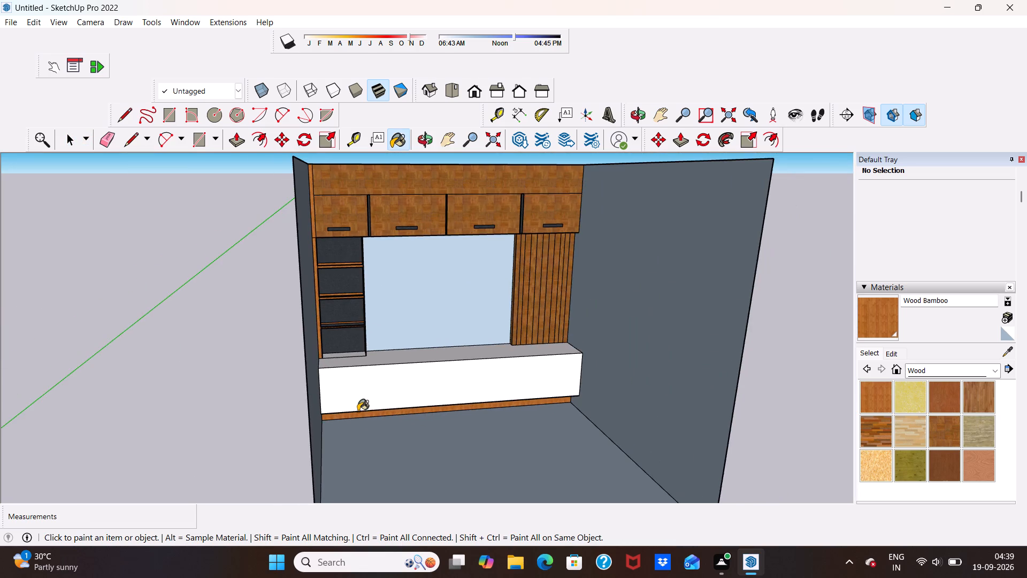
pyautogui.scroll(2, 381, 447)
pyautogui.press('space')
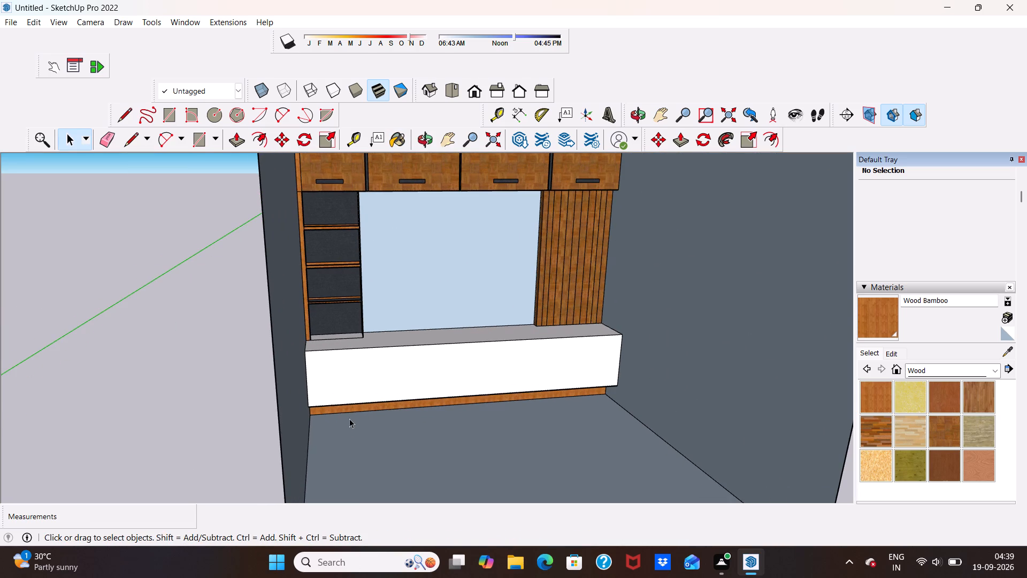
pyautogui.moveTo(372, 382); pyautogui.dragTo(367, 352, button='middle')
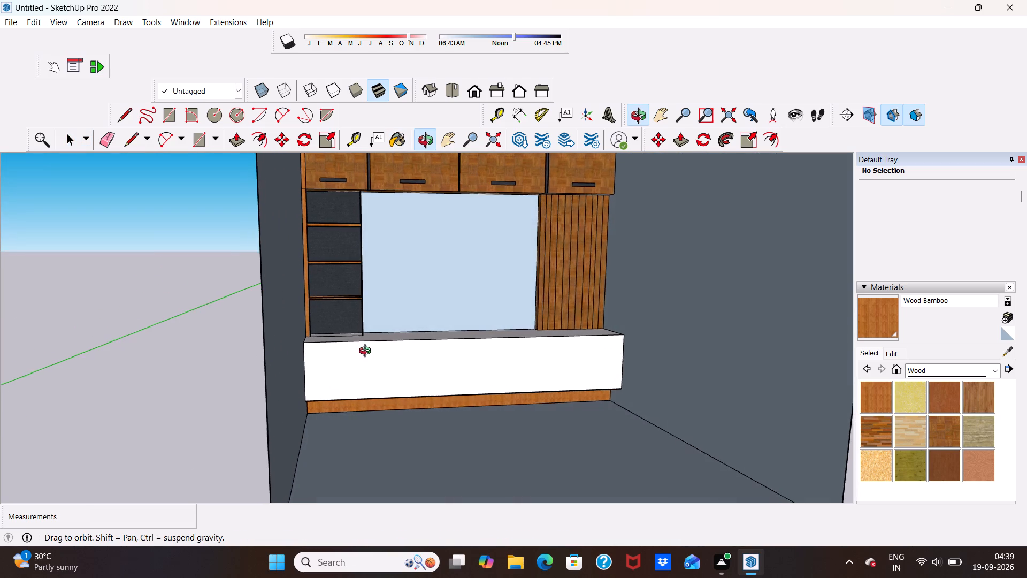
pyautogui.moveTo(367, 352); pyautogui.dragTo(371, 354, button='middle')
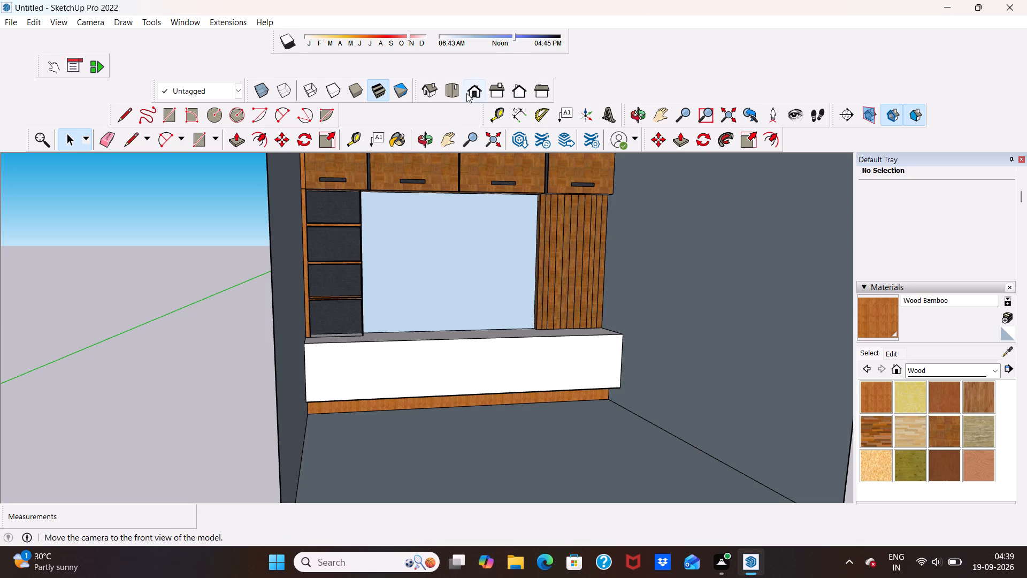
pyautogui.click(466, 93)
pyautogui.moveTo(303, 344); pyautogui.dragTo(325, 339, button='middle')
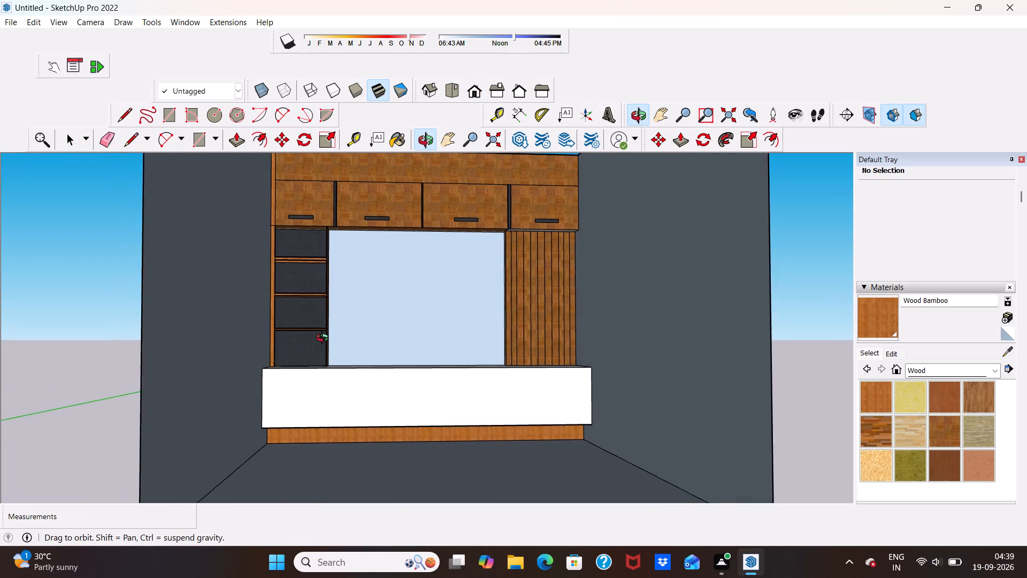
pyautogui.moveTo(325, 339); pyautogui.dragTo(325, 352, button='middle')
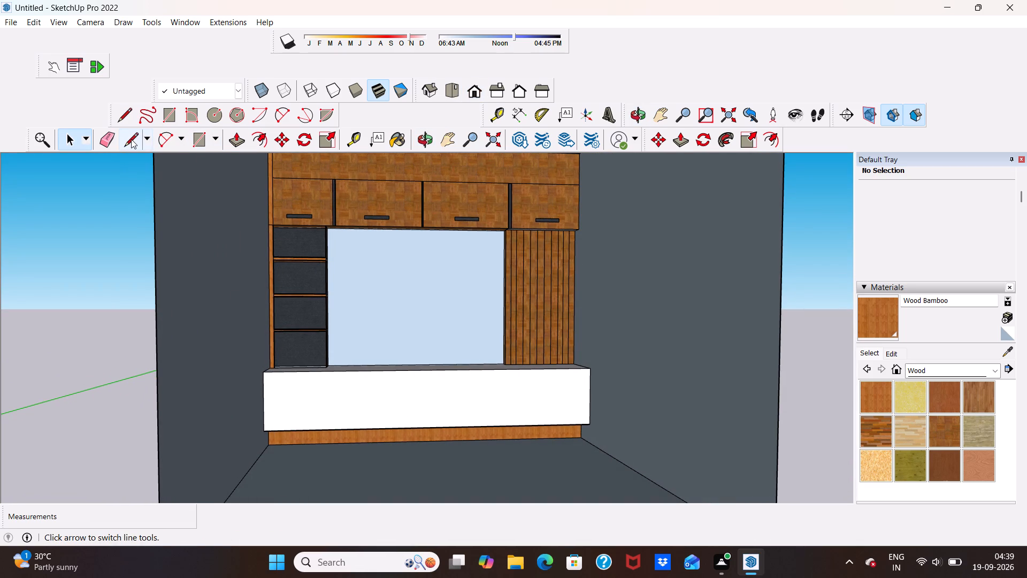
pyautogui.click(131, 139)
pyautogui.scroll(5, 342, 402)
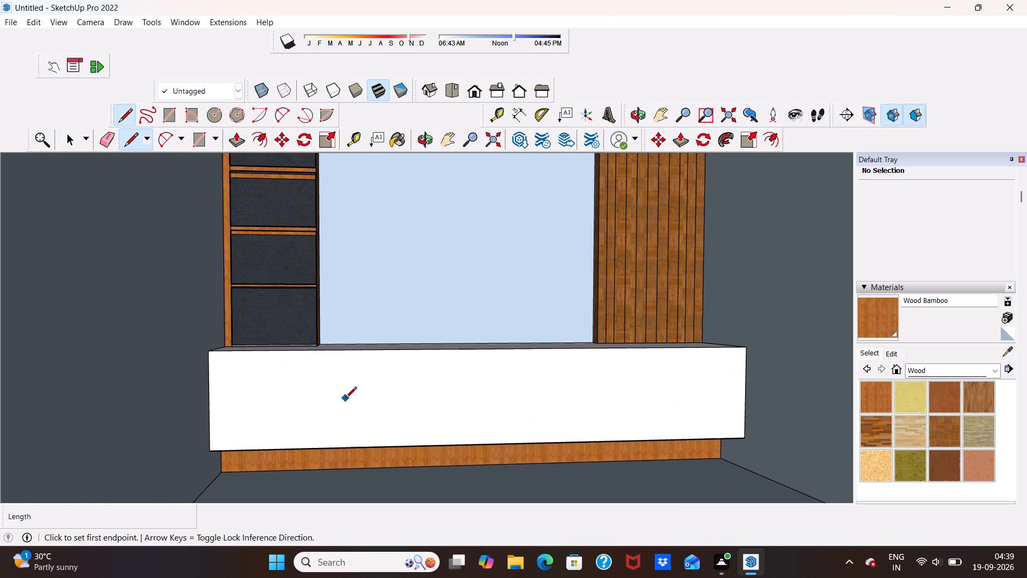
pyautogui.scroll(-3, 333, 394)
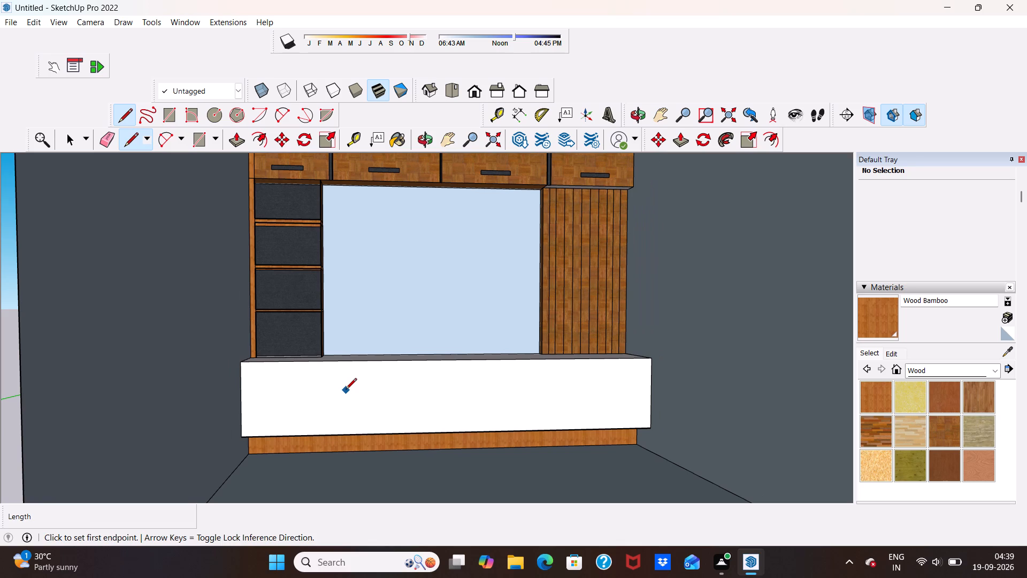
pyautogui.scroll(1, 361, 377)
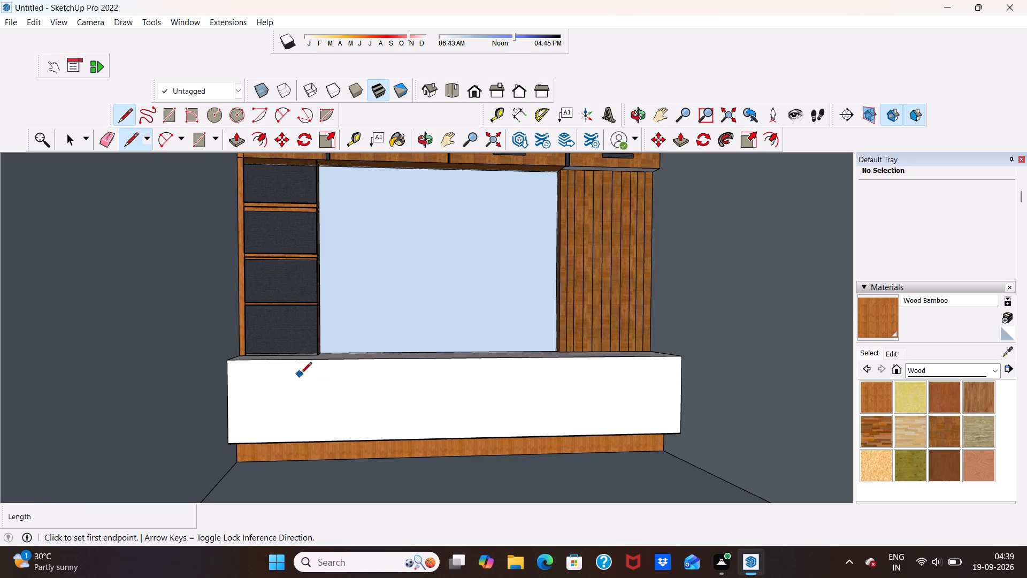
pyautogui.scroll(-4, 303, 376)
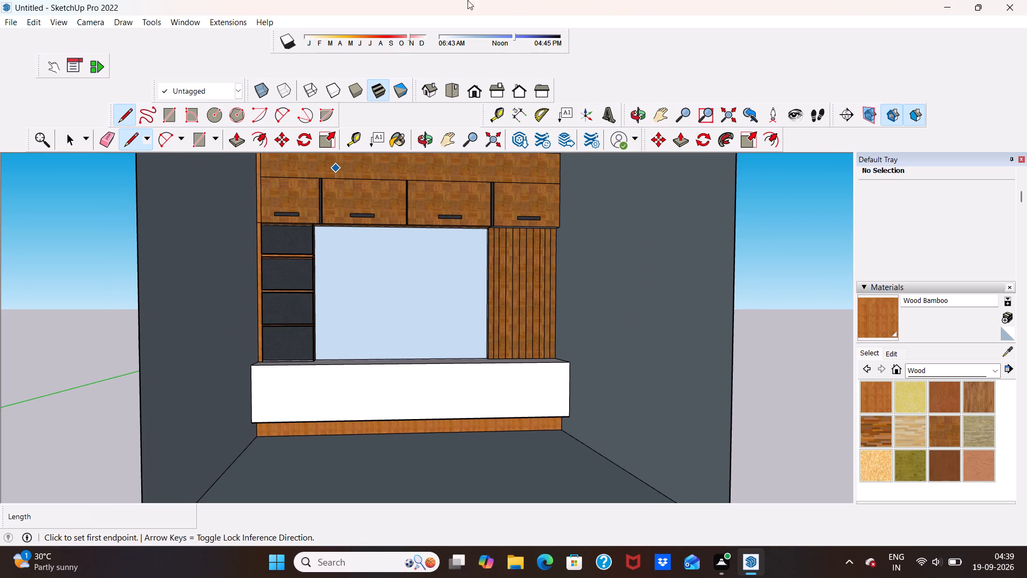
# Pull the base unit's top face up about 4" as a new volume to form a countertop slab.
pyautogui.click(236, 140)
pyautogui.moveTo(390, 312); pyautogui.dragTo(408, 360, button='middle')
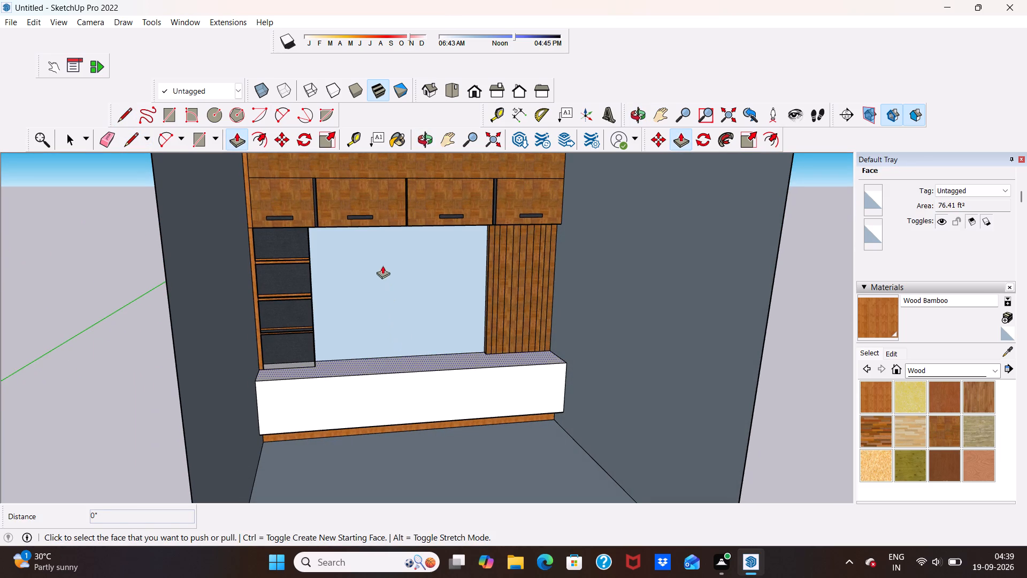
pyautogui.scroll(4, 400, 353)
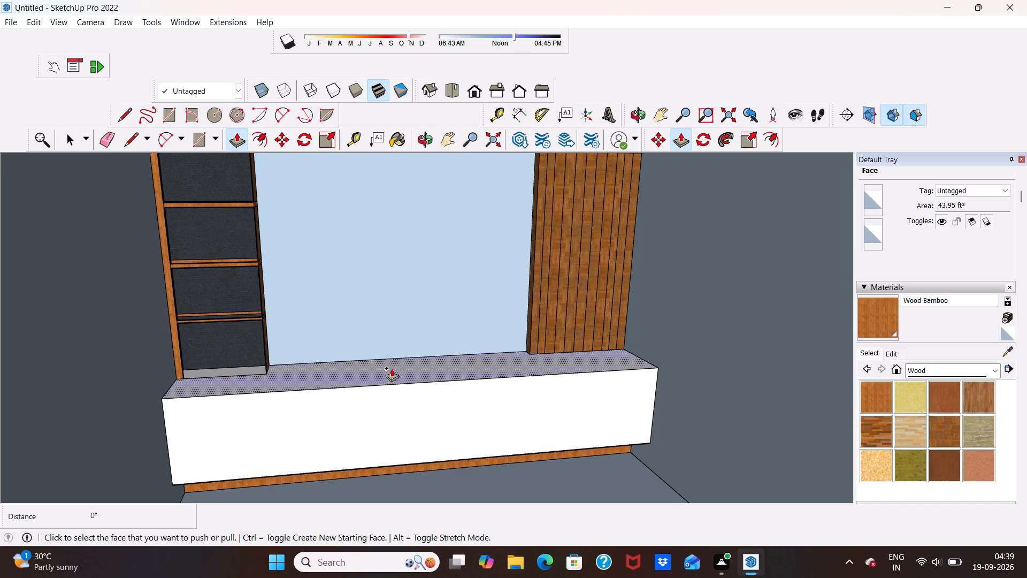
pyautogui.click(392, 368)
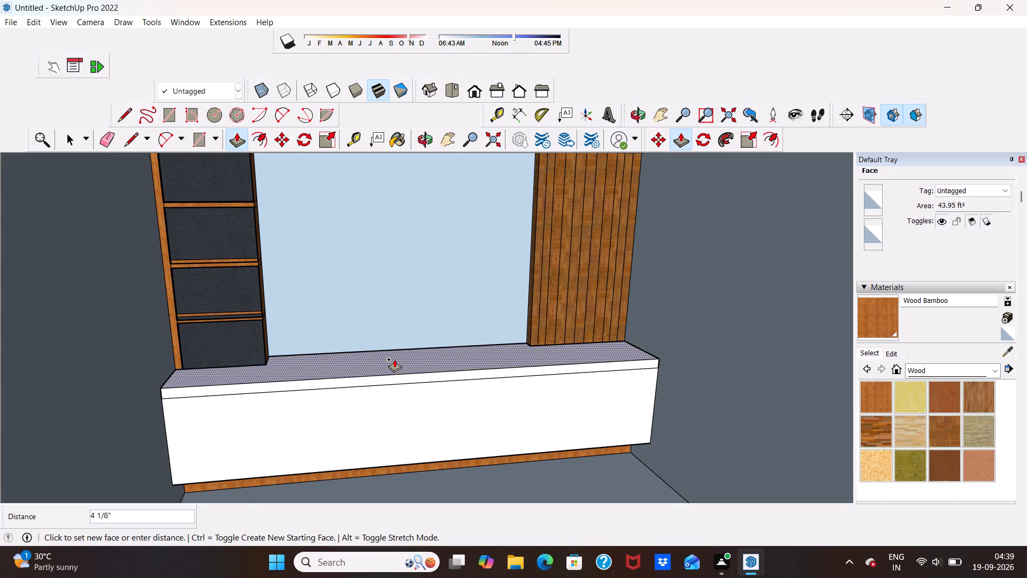
pyautogui.click(394, 358)
pyautogui.press('space')
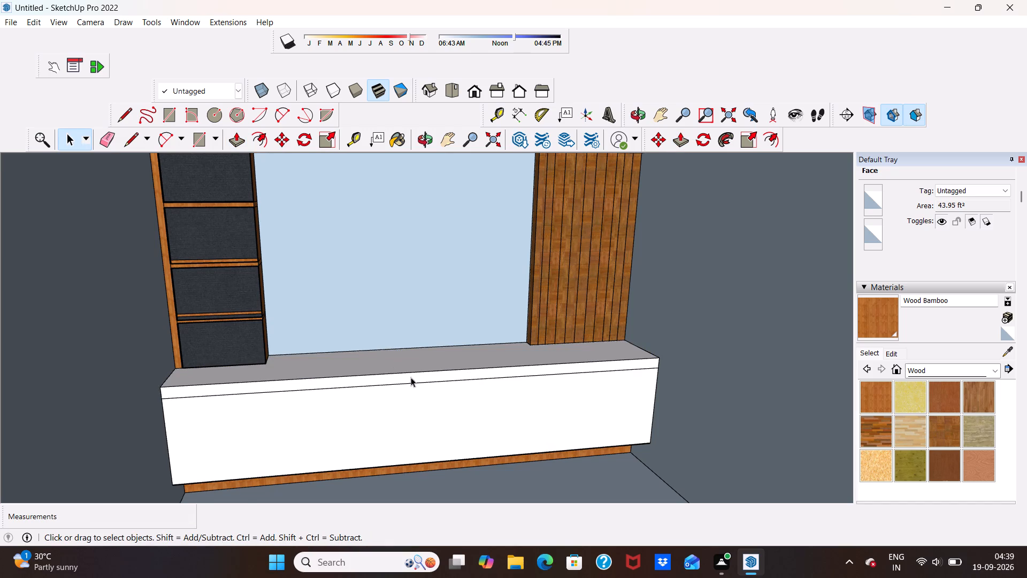
pyautogui.press('ctrl+alt+shift+super+space')
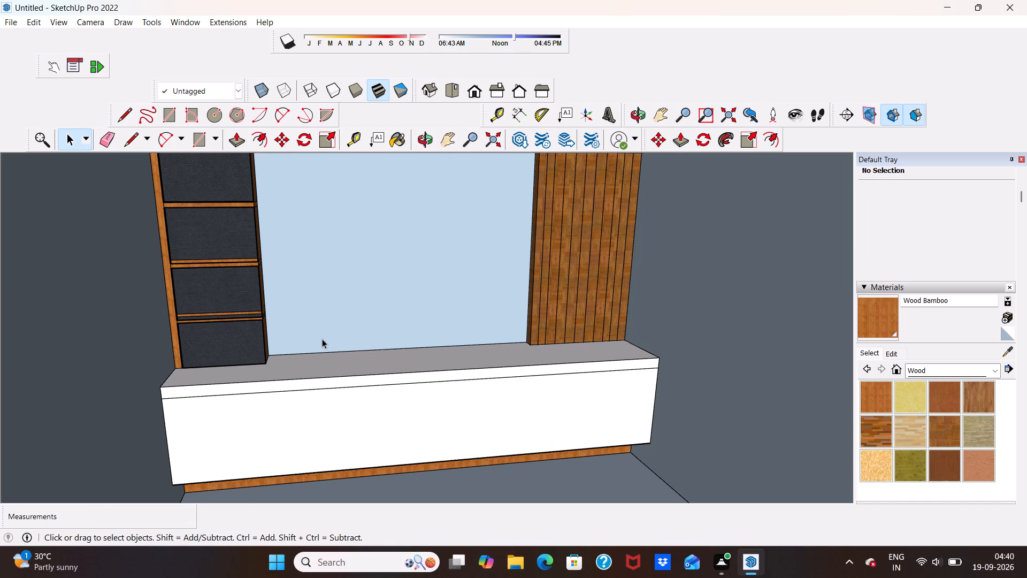
# Draw a 3' vertical divider line on the base unit's front, from the slab's lower edge down, in line with the shelf unit's inner side.
pyautogui.moveTo(310, 415); pyautogui.dragTo(323, 390, button='middle')
pyautogui.click(133, 144)
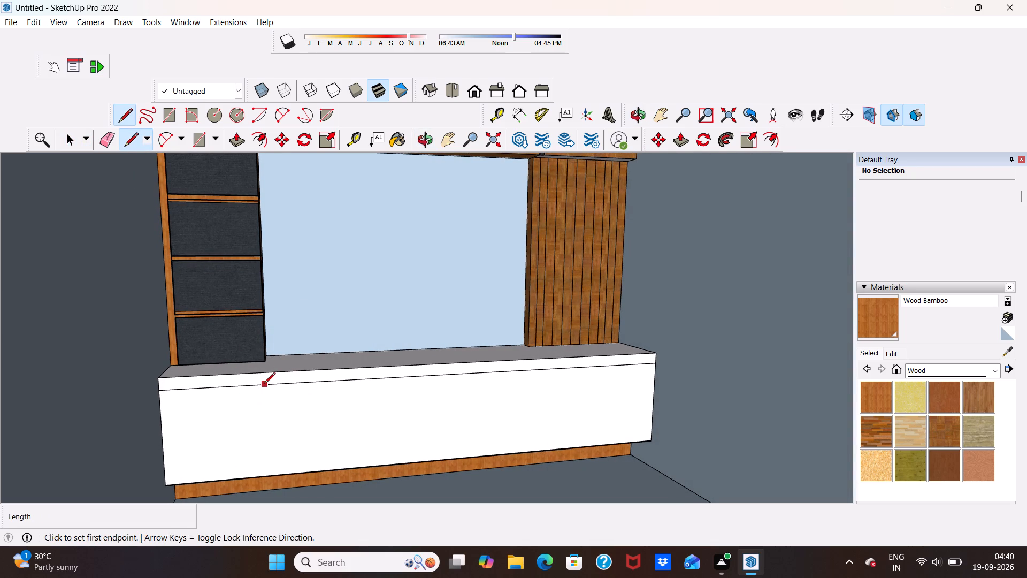
pyautogui.click(264, 384)
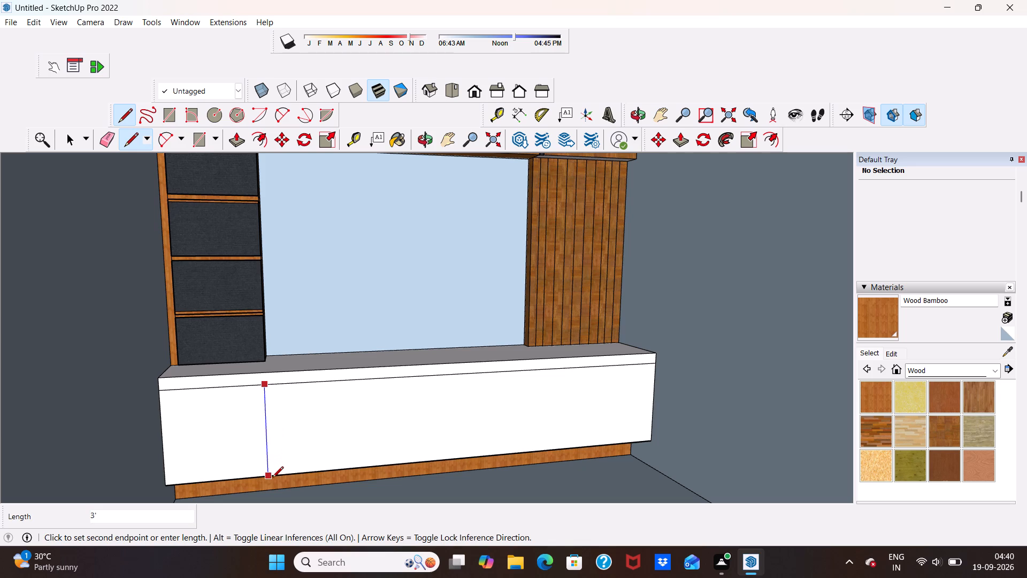
pyautogui.click(269, 478)
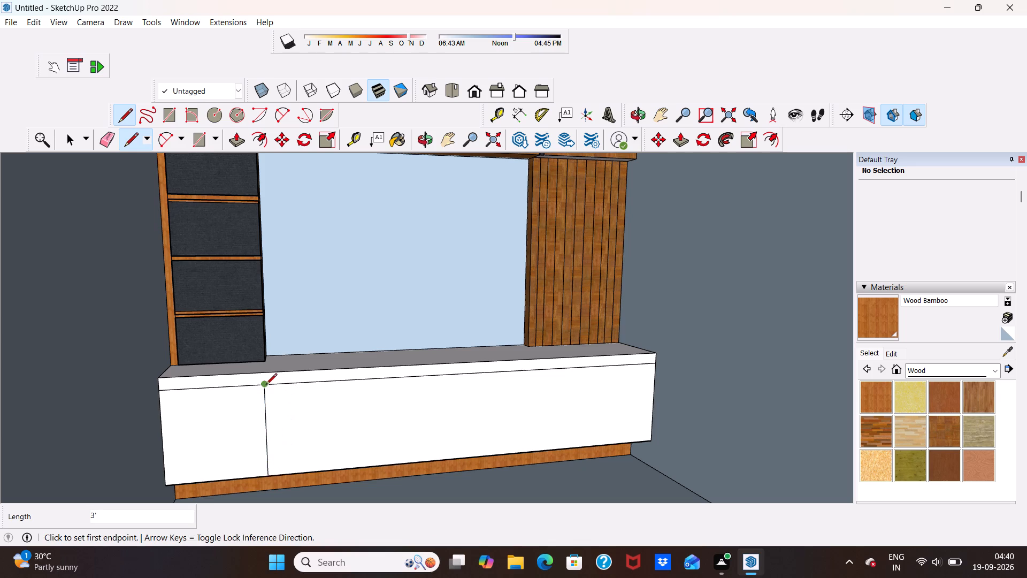
# Draw a second 3' vertical line on the base unit's front, about 2" from the first divider on the side facing the slatted panel.
pyautogui.scroll(4, 275, 397)
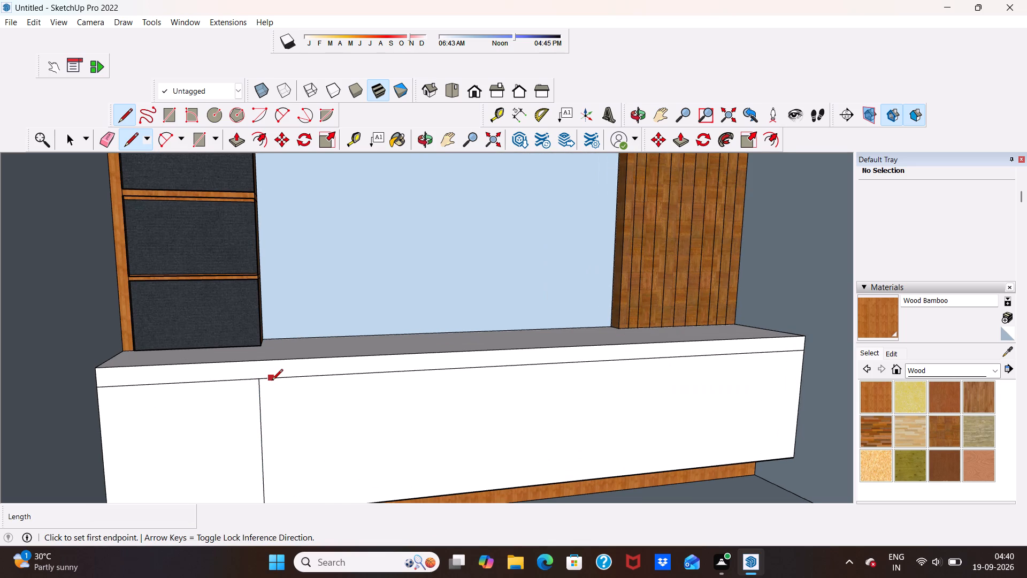
pyautogui.click(266, 378)
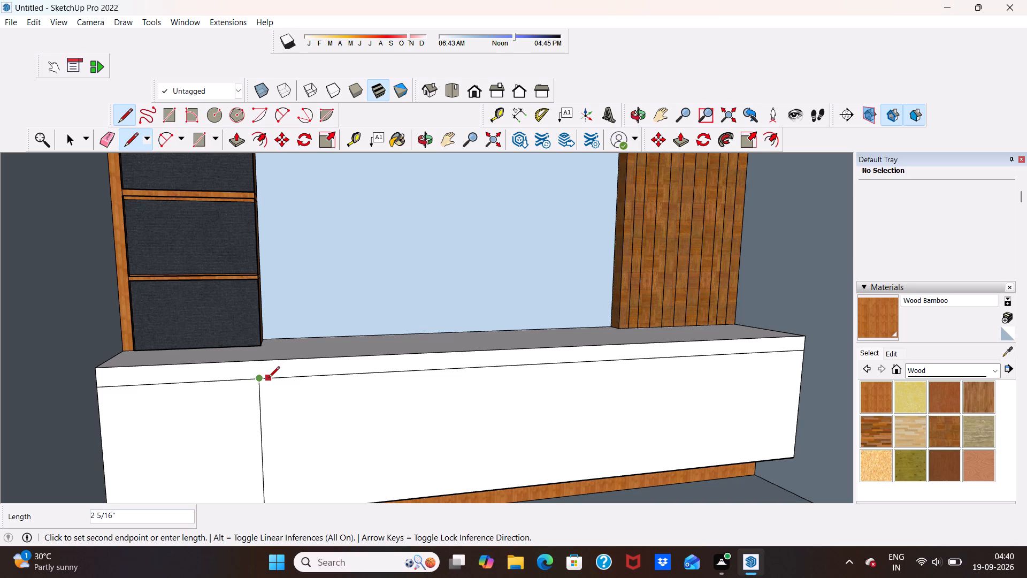
pyautogui.click(269, 378)
pyautogui.scroll(-6, 276, 415)
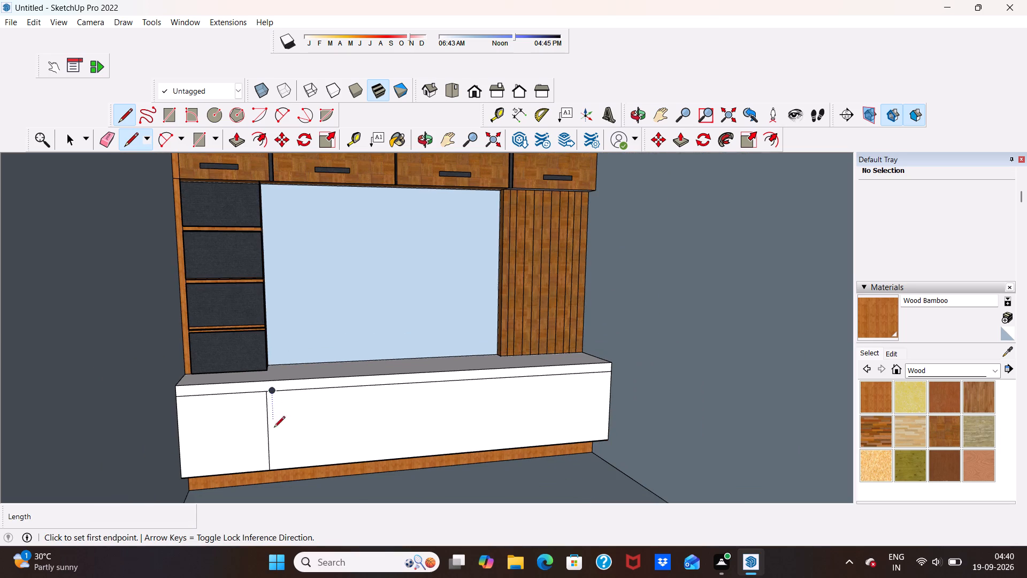
pyautogui.click(280, 467)
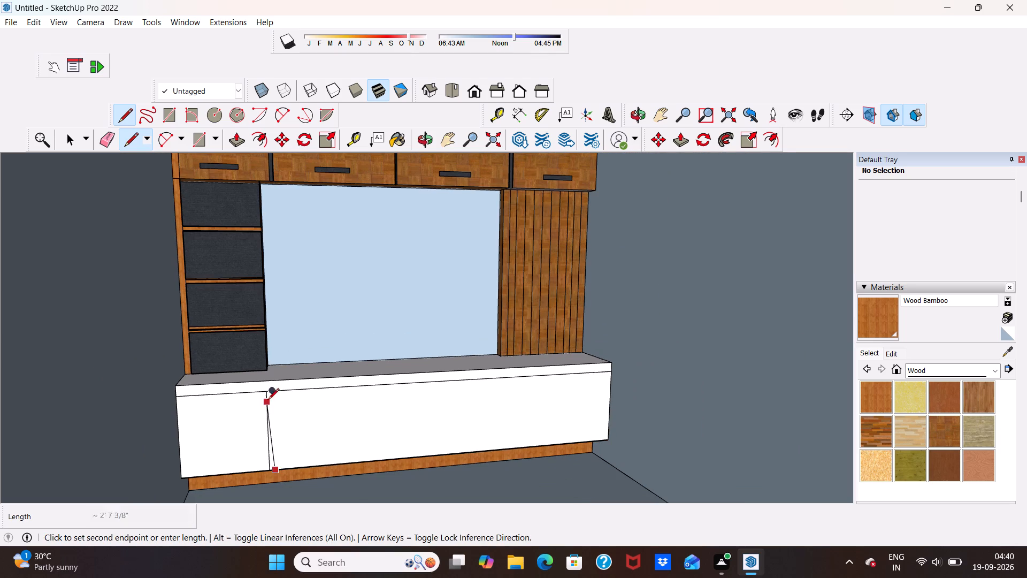
pyautogui.click(273, 391)
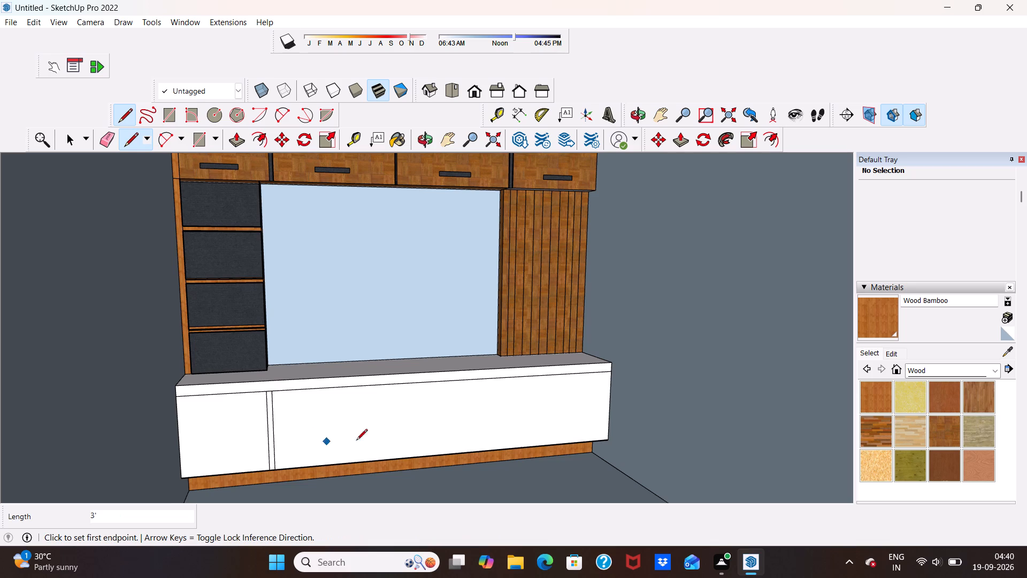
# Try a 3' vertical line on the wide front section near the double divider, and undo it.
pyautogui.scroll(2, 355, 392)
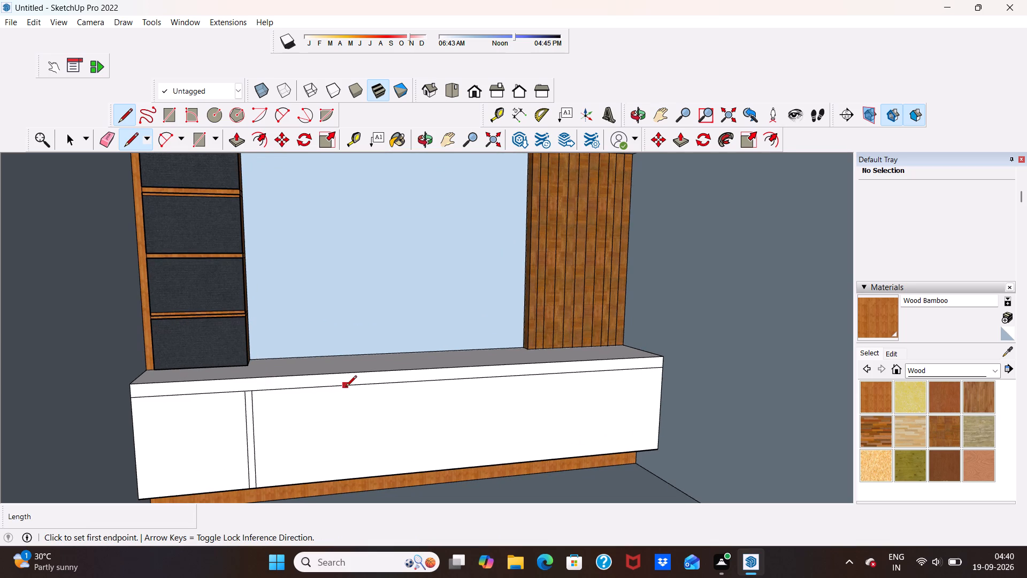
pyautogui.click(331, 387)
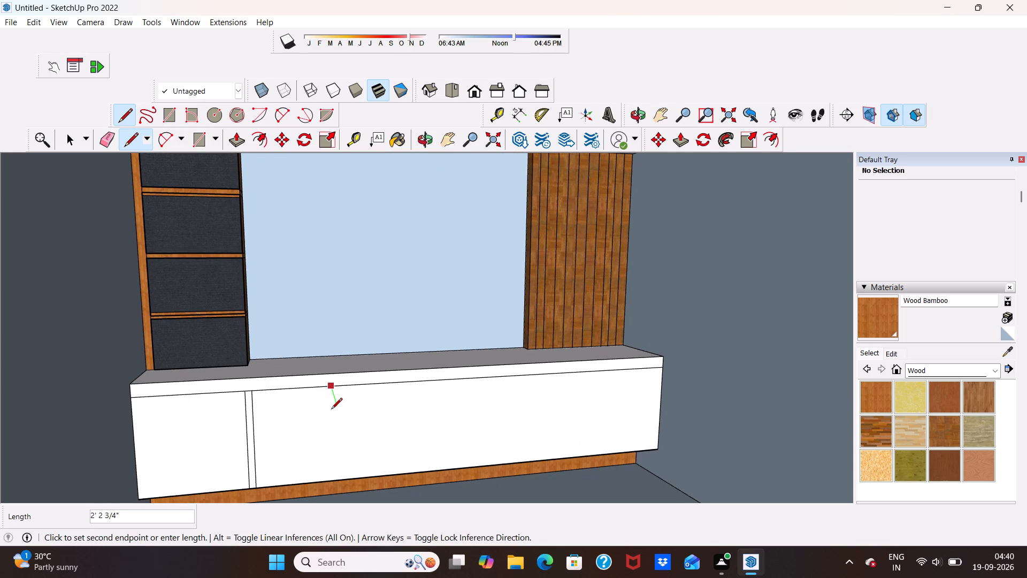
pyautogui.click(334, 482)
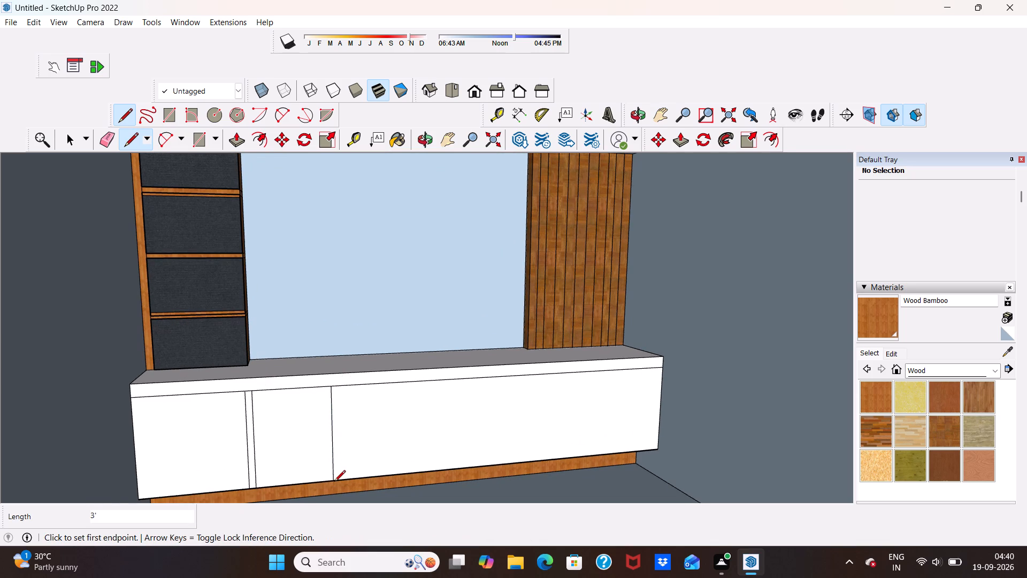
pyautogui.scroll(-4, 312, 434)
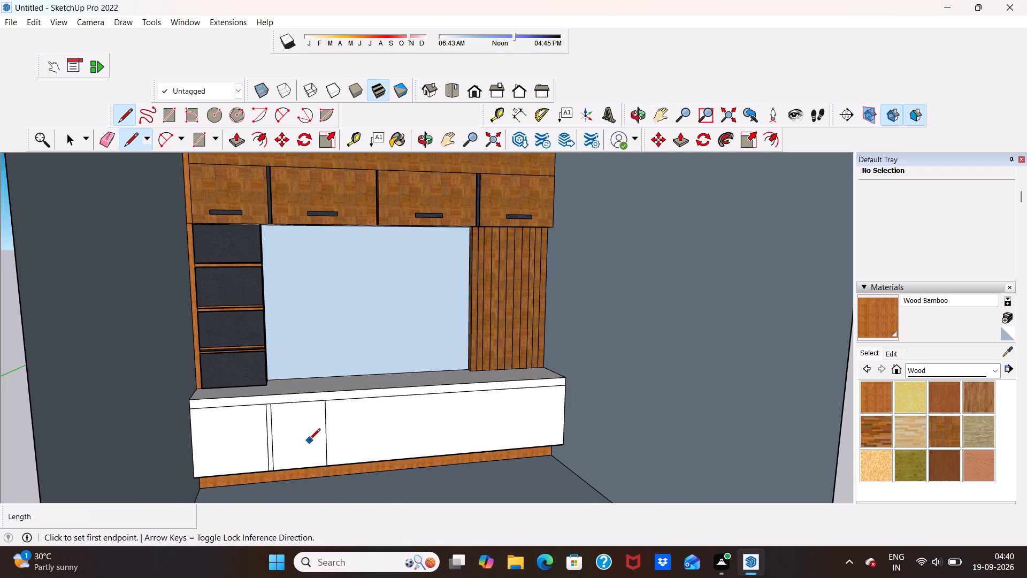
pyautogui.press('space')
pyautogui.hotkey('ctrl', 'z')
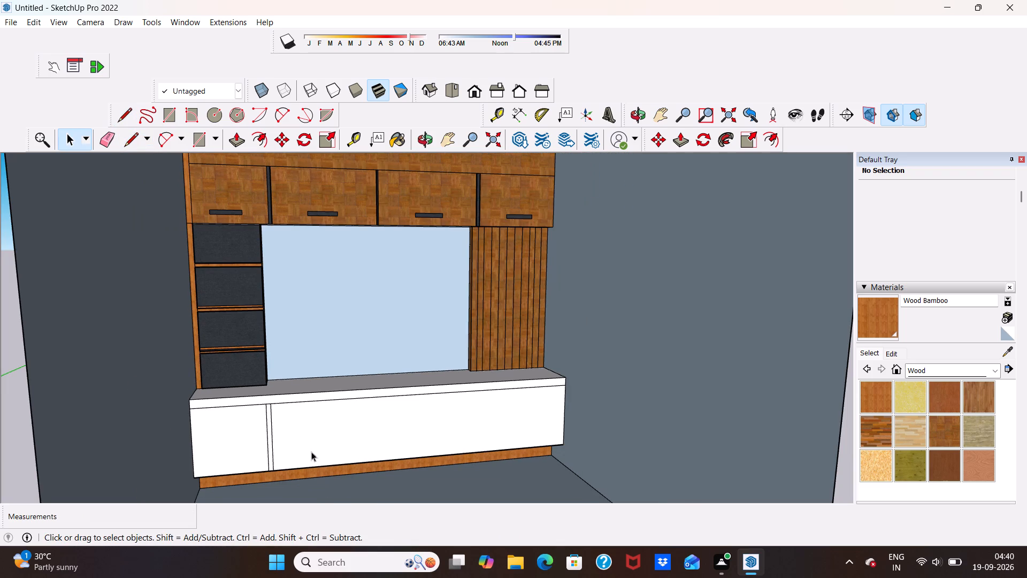
# Draw a pair of closely spaced 3' vertical divider lines on the base unit's front below the slatted panel.
pyautogui.scroll(2, 321, 447)
pyautogui.scroll(-3, 309, 400)
pyautogui.scroll(2, 329, 458)
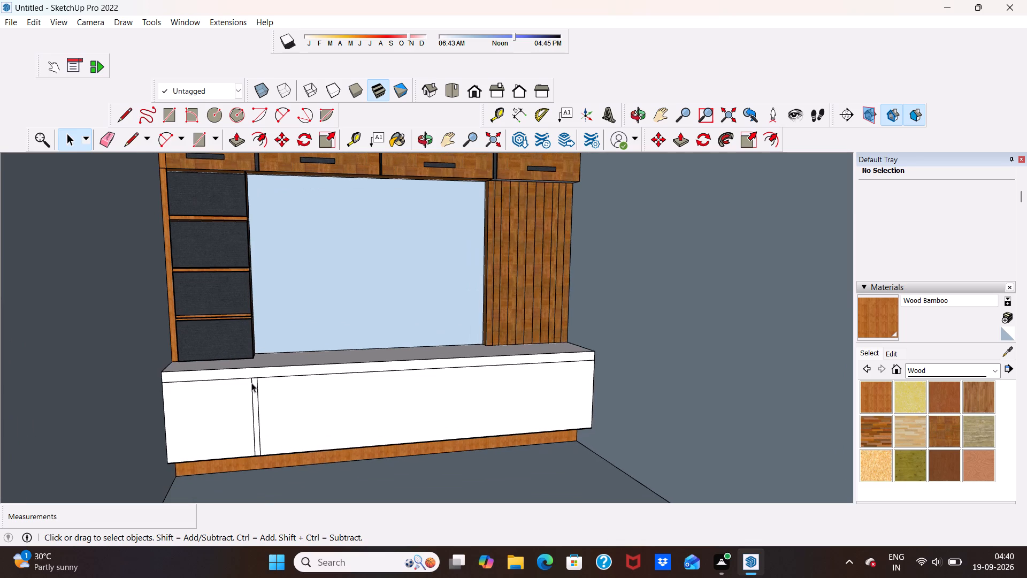
pyautogui.scroll(-2, 259, 382)
pyautogui.click(126, 141)
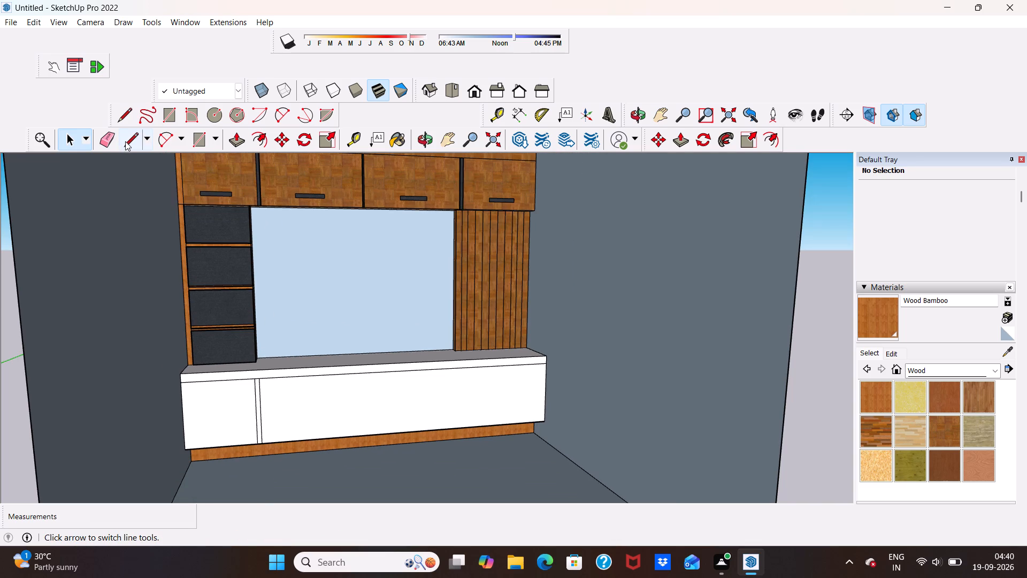
pyautogui.moveTo(578, 408); pyautogui.dragTo(563, 421, button='middle')
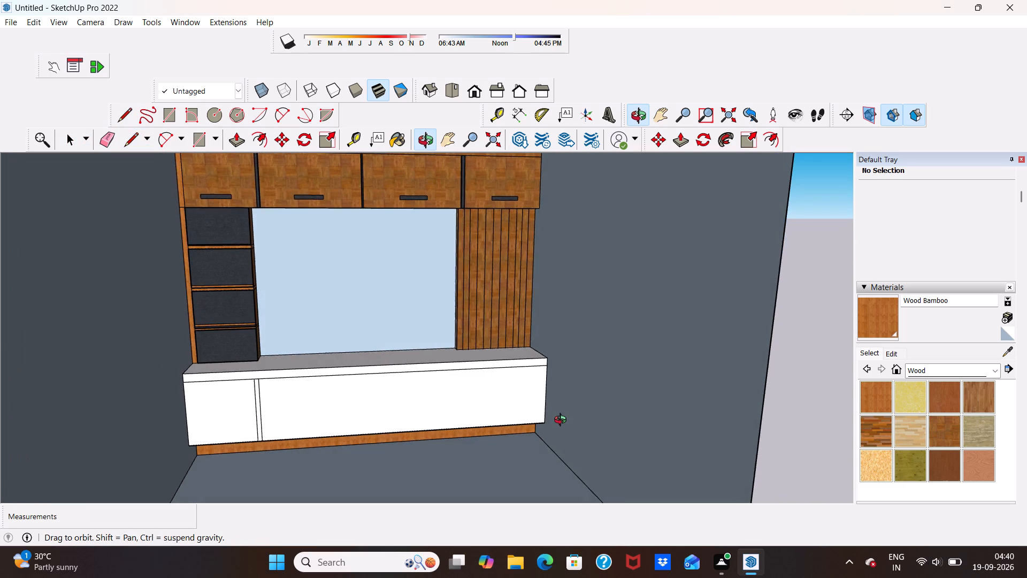
pyautogui.moveTo(563, 421); pyautogui.dragTo(558, 421, button='middle')
pyautogui.scroll(4, 493, 374)
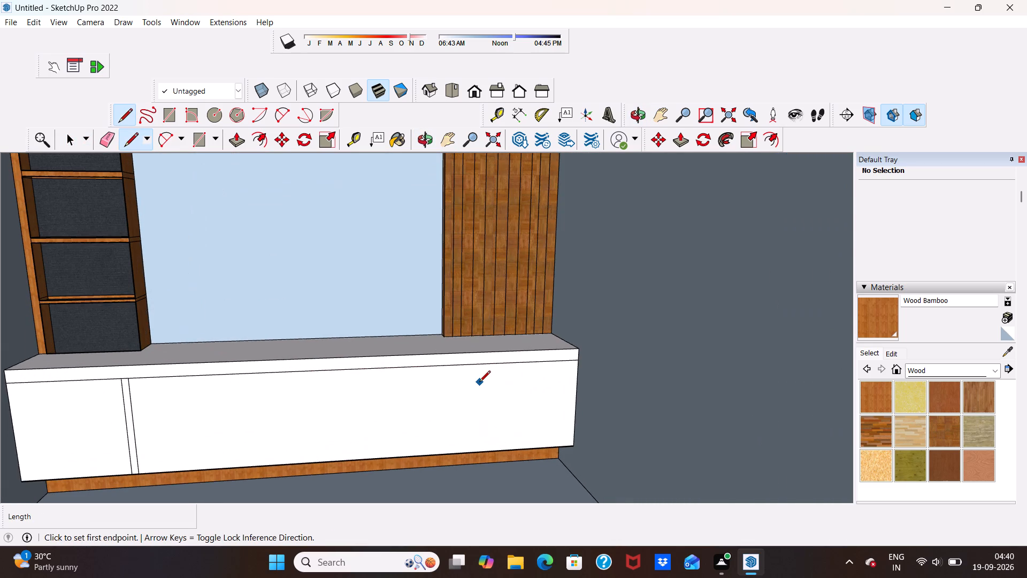
pyautogui.scroll(-5, 459, 353)
pyautogui.scroll(2, 459, 394)
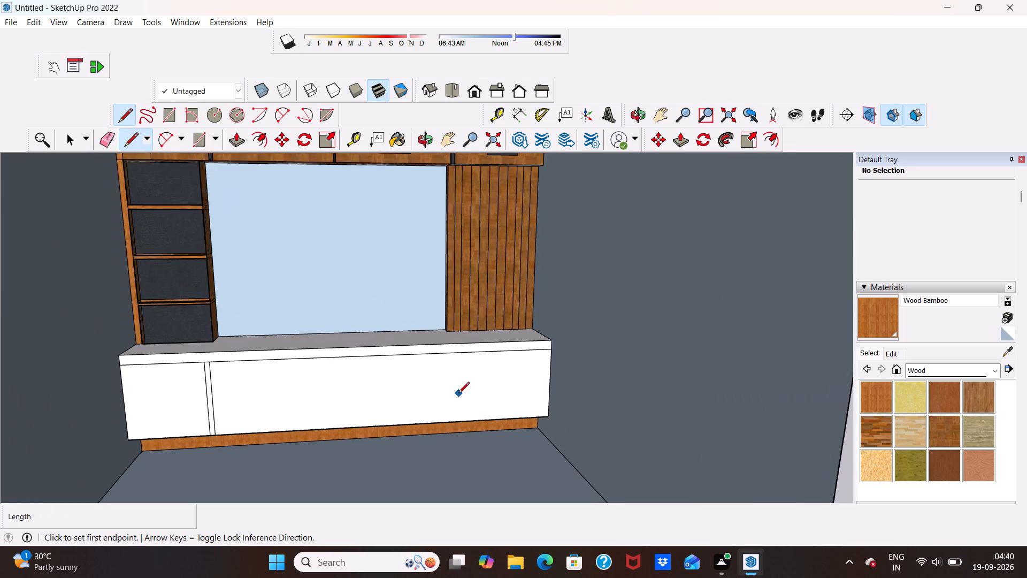
pyautogui.scroll(1, 458, 394)
pyautogui.scroll(-4, 445, 330)
pyautogui.moveTo(412, 403); pyautogui.dragTo(409, 355, button='middle')
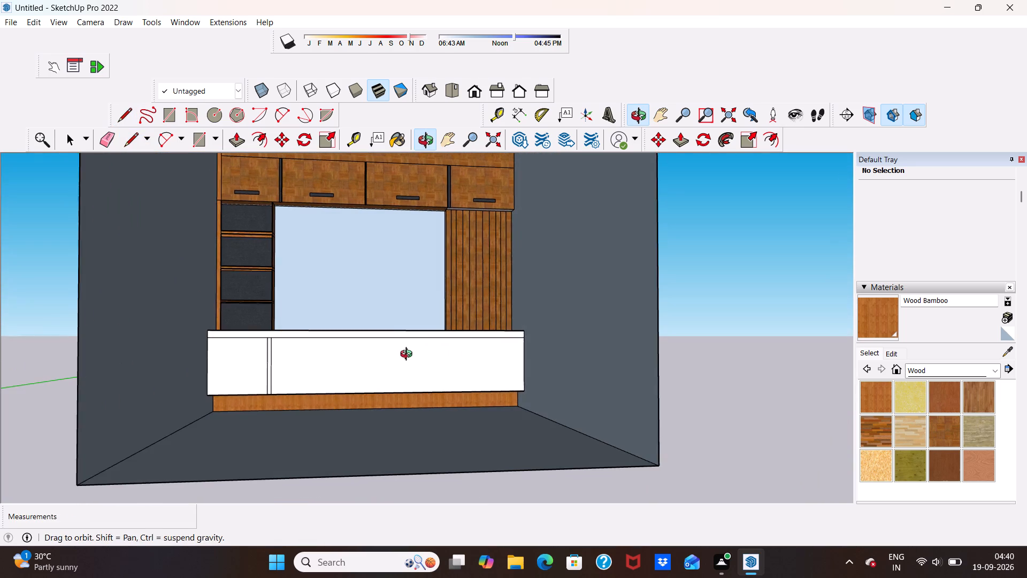
pyautogui.moveTo(409, 355); pyautogui.dragTo(412, 355, button='middle')
pyautogui.scroll(-2, 385, 326)
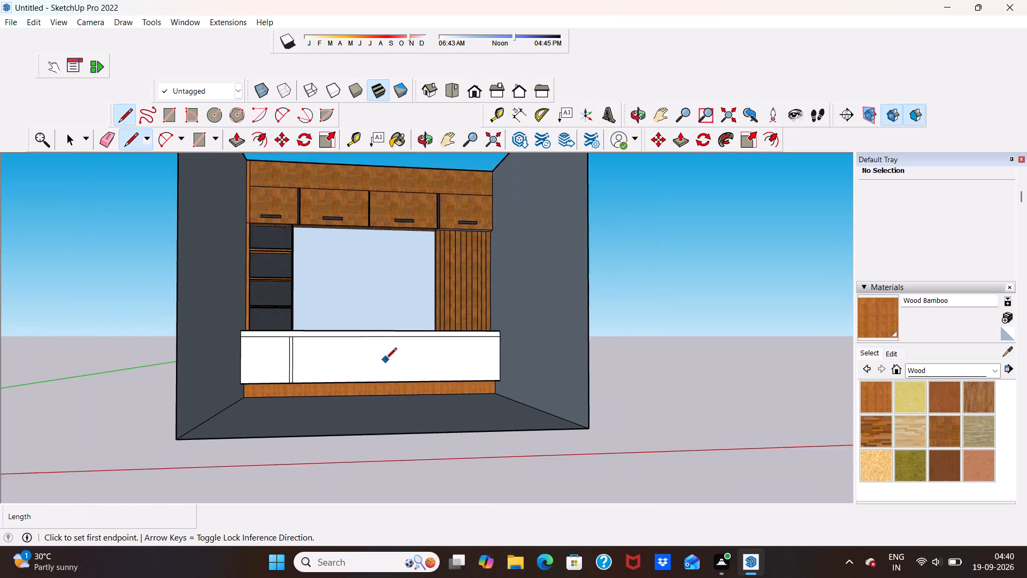
pyautogui.scroll(4, 386, 360)
pyautogui.moveTo(463, 371); pyautogui.dragTo(459, 397, button='middle')
pyautogui.scroll(3, 484, 337)
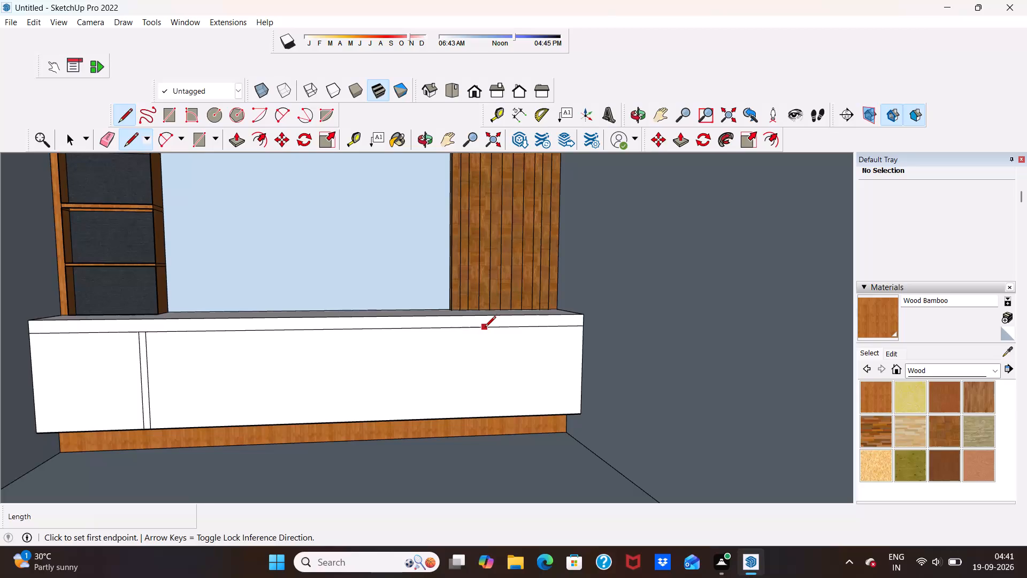
pyautogui.click(482, 328)
pyautogui.click(480, 417)
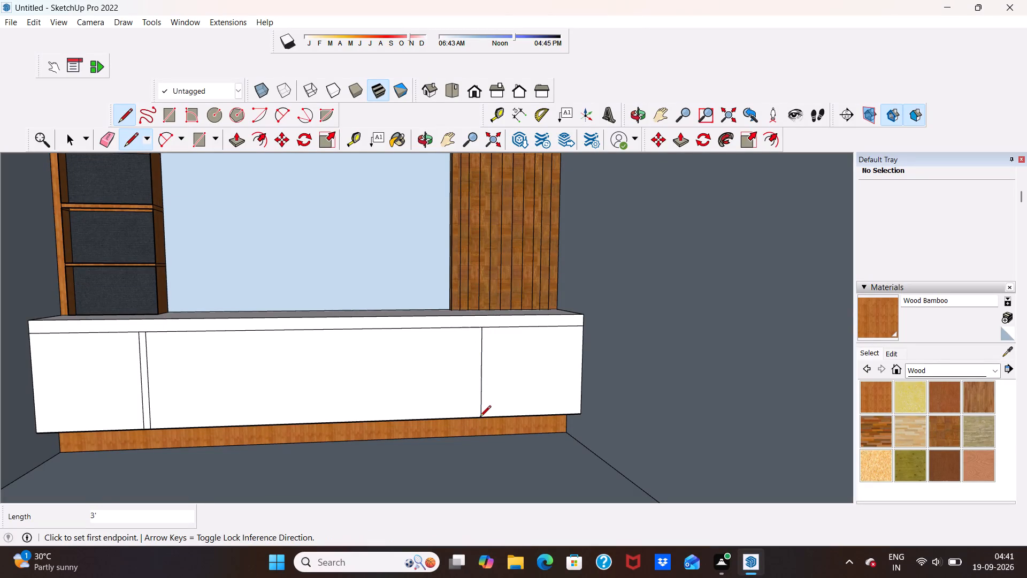
pyautogui.scroll(4, 478, 333)
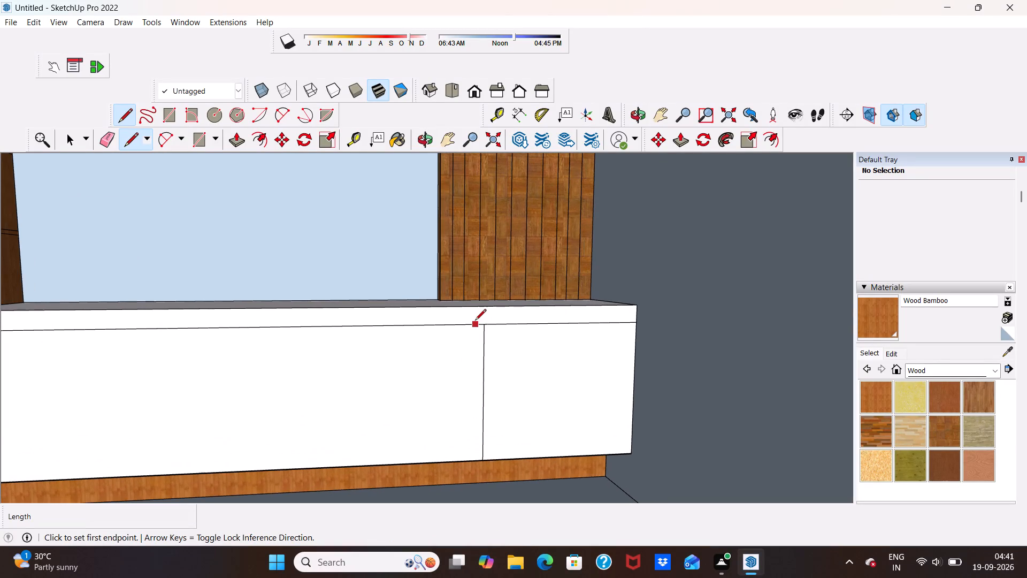
pyautogui.click(476, 324)
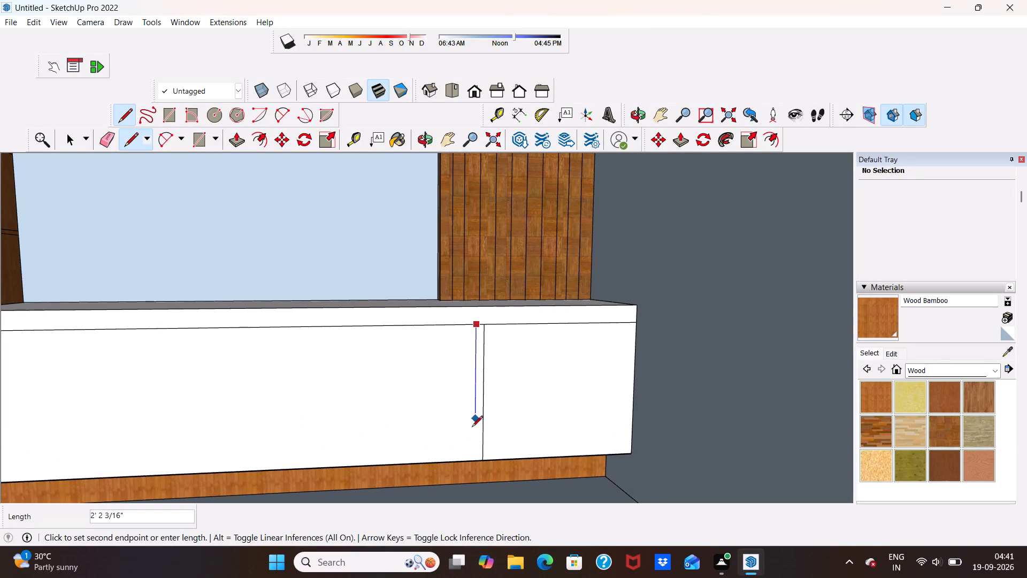
pyautogui.click(475, 463)
# Draw two 3' vertical lines between the double dividers, one near each, to form a wide central panel with a narrow panel on either side.
pyautogui.scroll(-3, 487, 352)
pyautogui.scroll(1, 486, 353)
pyautogui.scroll(-4, 486, 353)
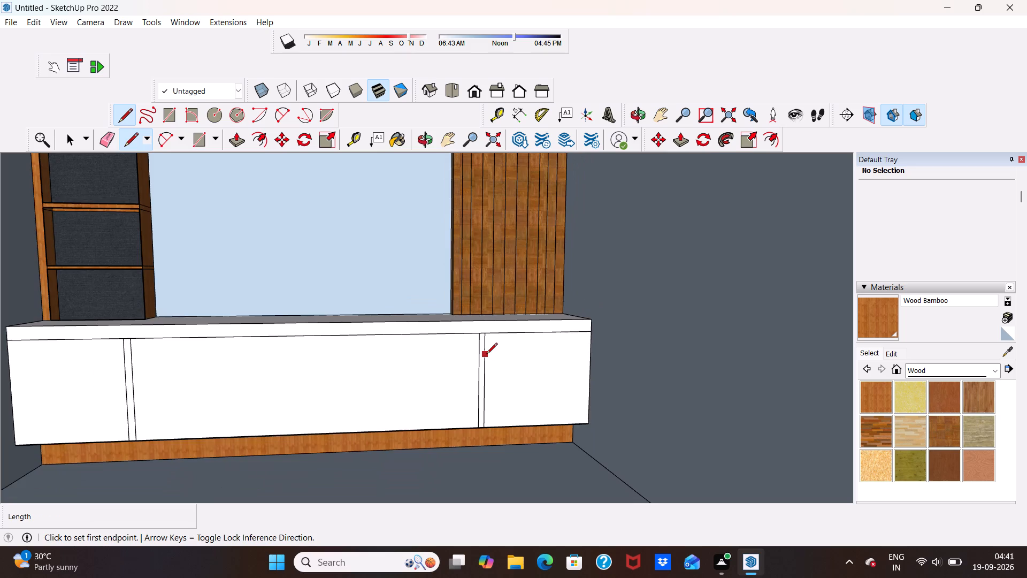
pyautogui.scroll(-6, 486, 355)
pyautogui.scroll(2, 418, 376)
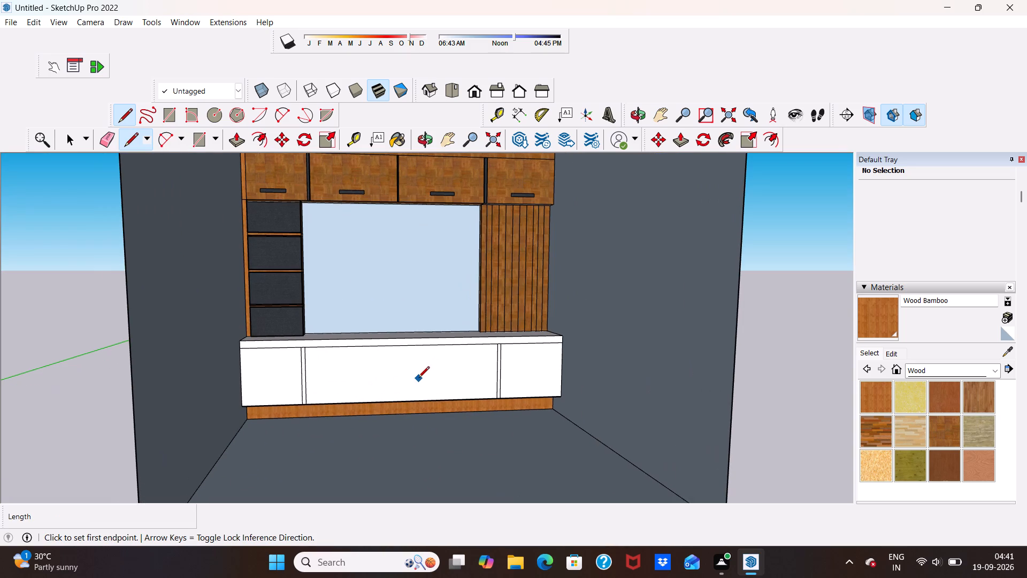
pyautogui.scroll(3, 349, 364)
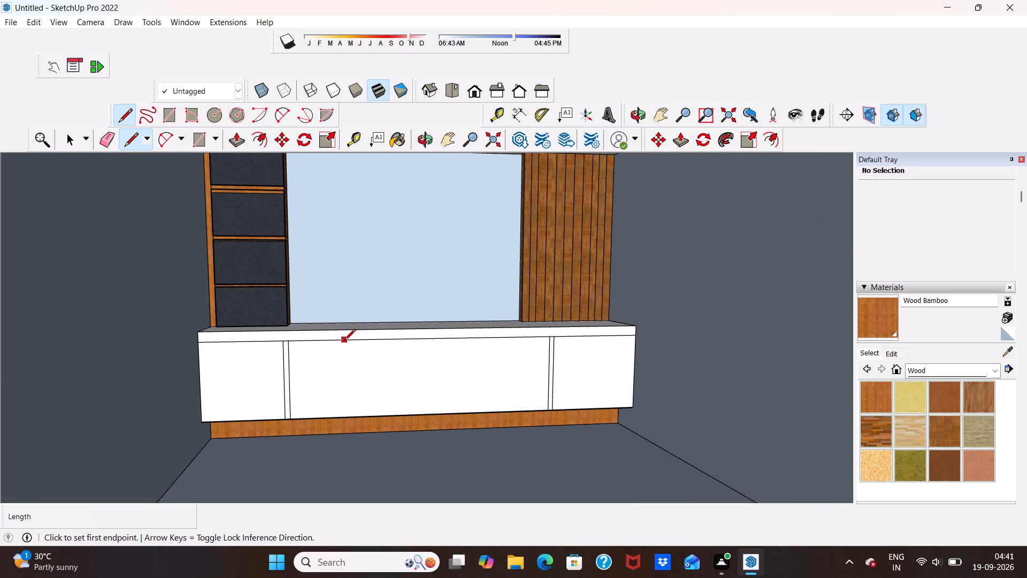
pyautogui.click(344, 341)
pyautogui.click(346, 418)
pyautogui.click(502, 339)
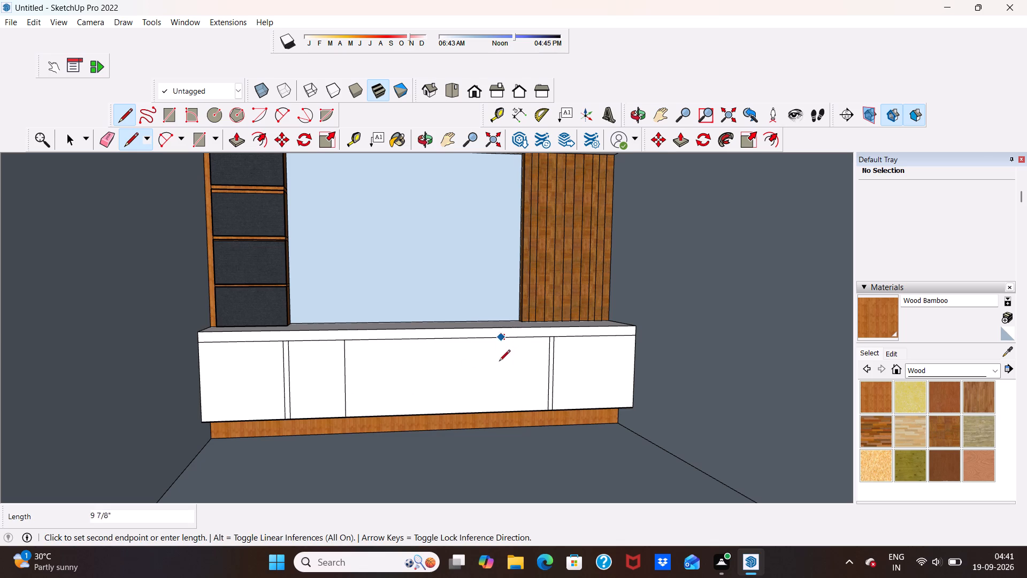
pyautogui.click(504, 412)
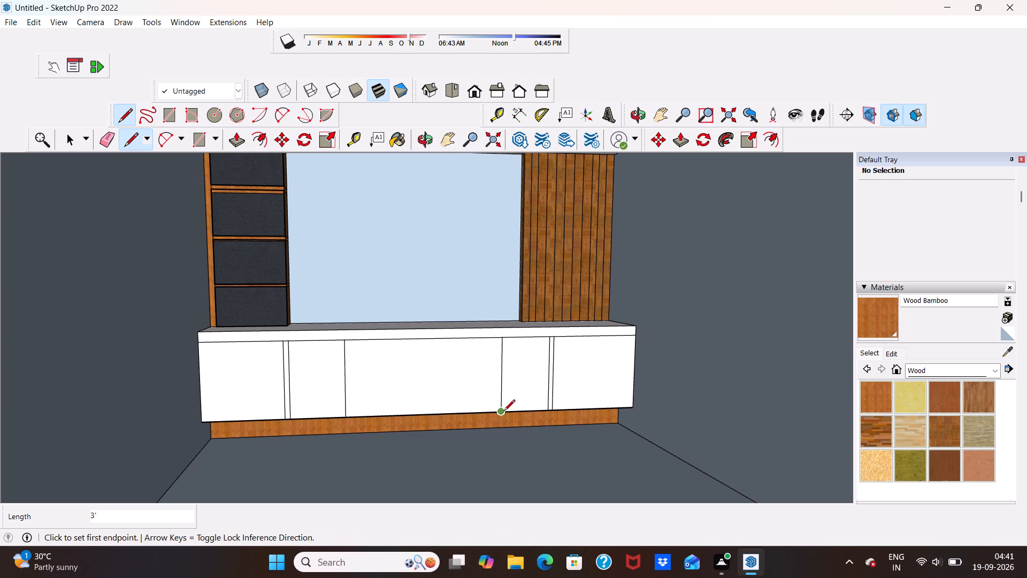
# Split the central panel at mid-height with a 6' 1 3/4" horizontal line, and halve its lower part with a 1' 6" vertical line.
pyautogui.scroll(2, 387, 366)
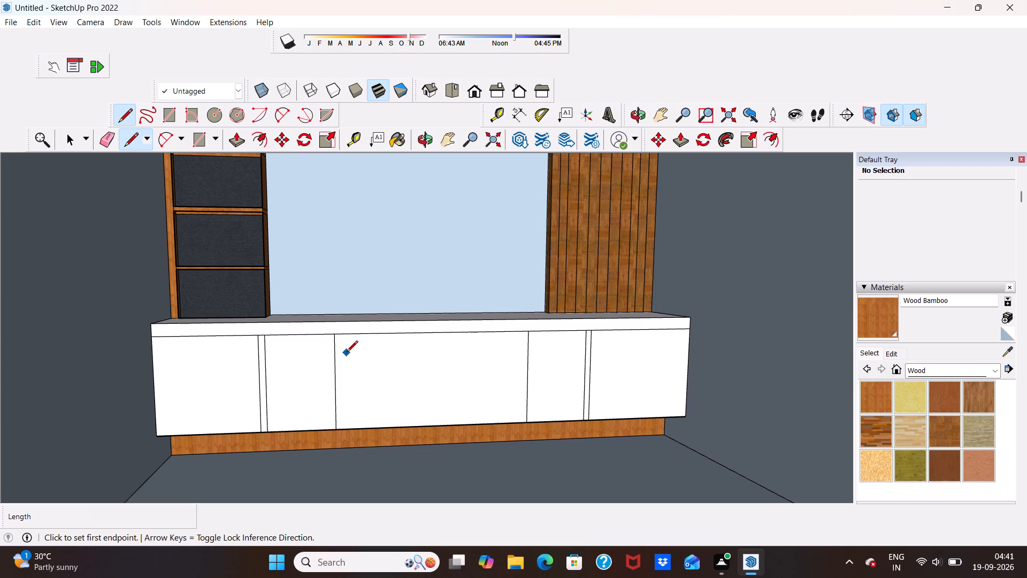
pyautogui.click(333, 387)
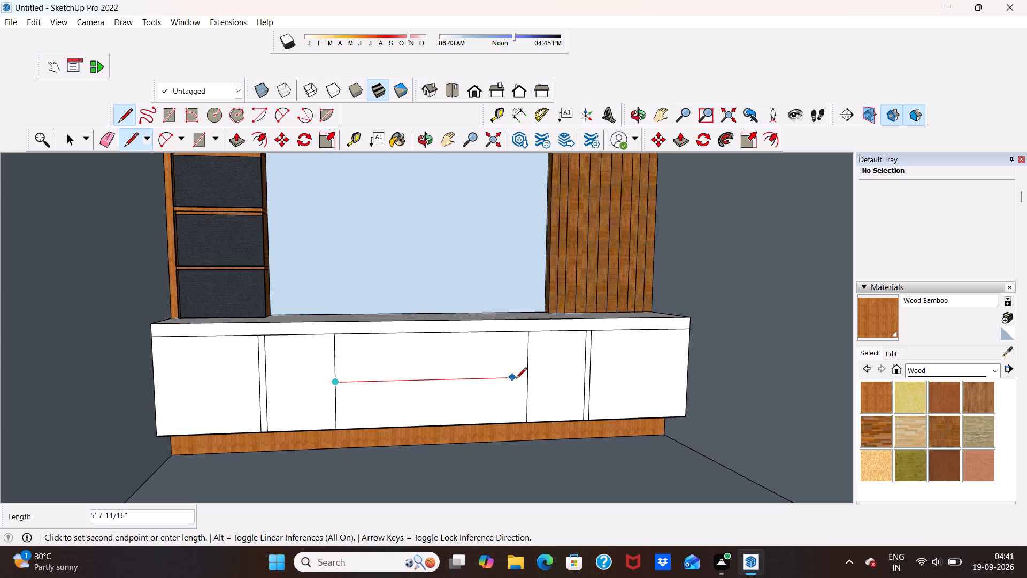
pyautogui.click(526, 379)
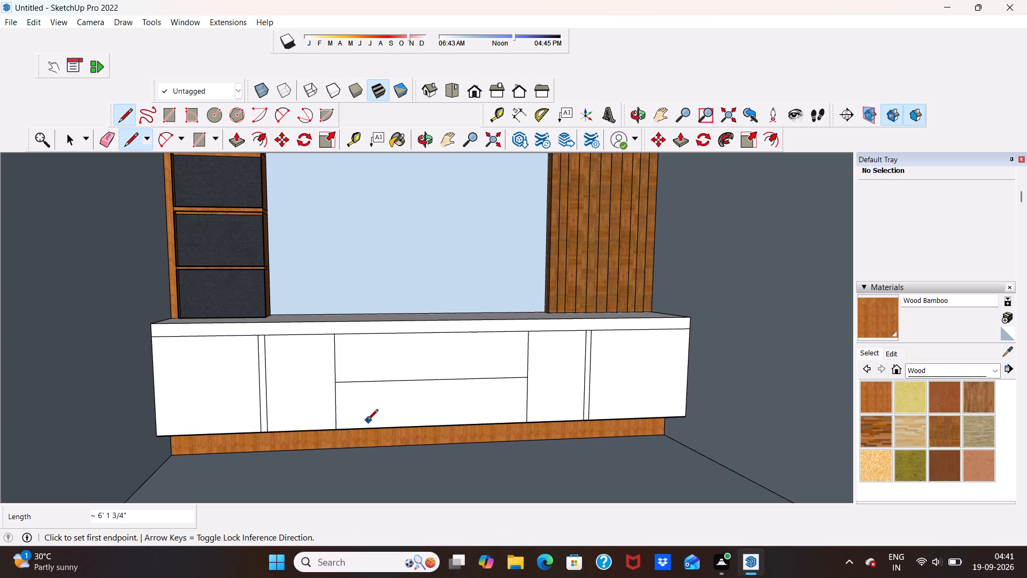
pyautogui.scroll(1, 387, 411)
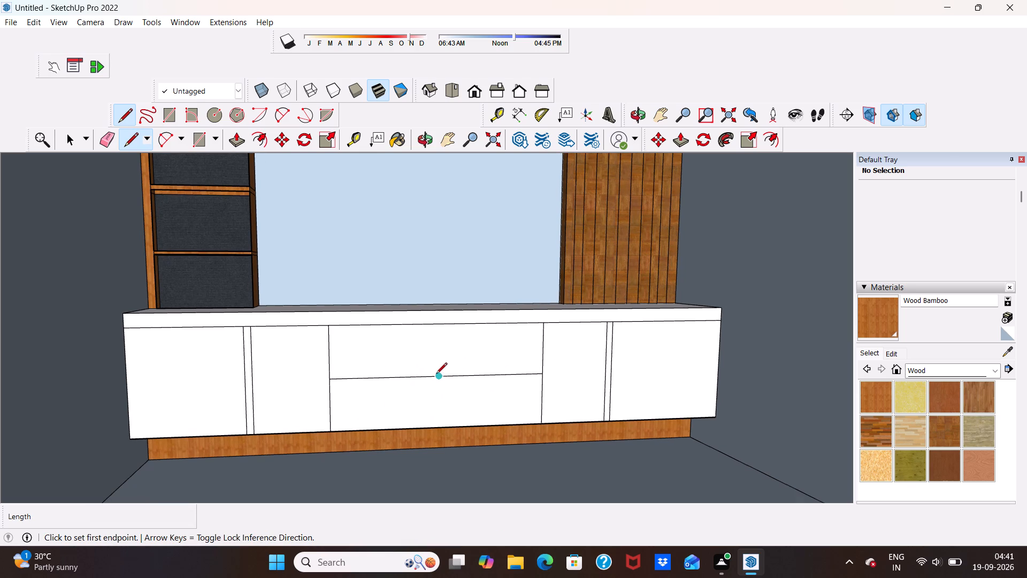
pyautogui.click(438, 378)
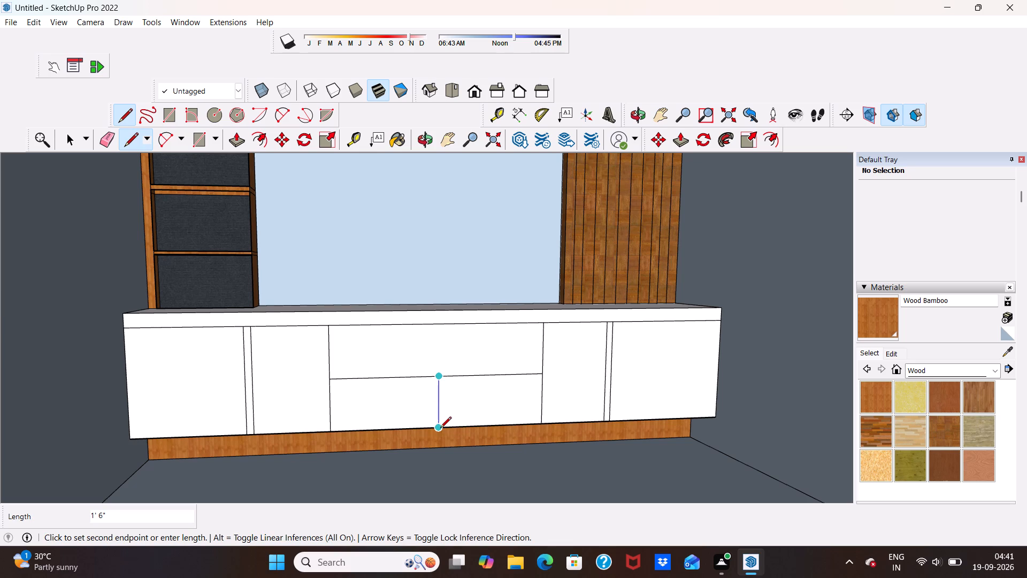
pyautogui.click(440, 429)
# Draw a second 1' 6" vertical line 1 3/4" beside the divider that halves the central panel's lower part.
pyautogui.scroll(4, 446, 379)
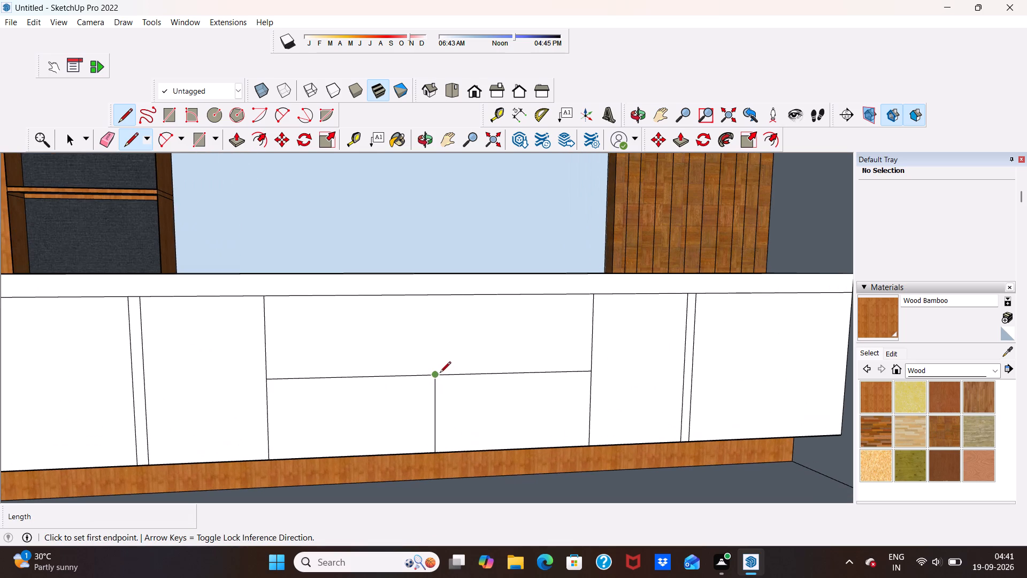
pyautogui.click(434, 376)
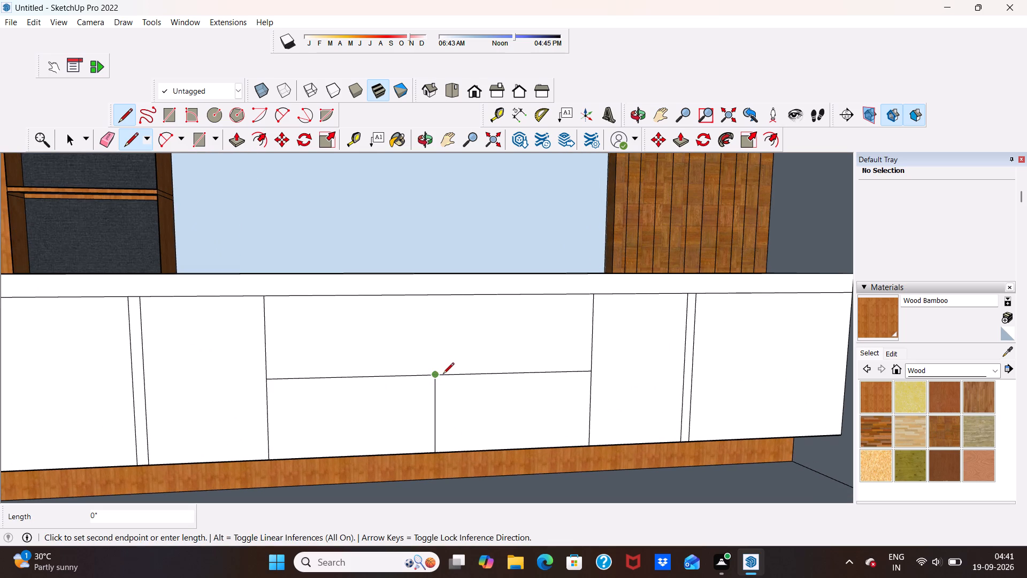
pyautogui.click(443, 375)
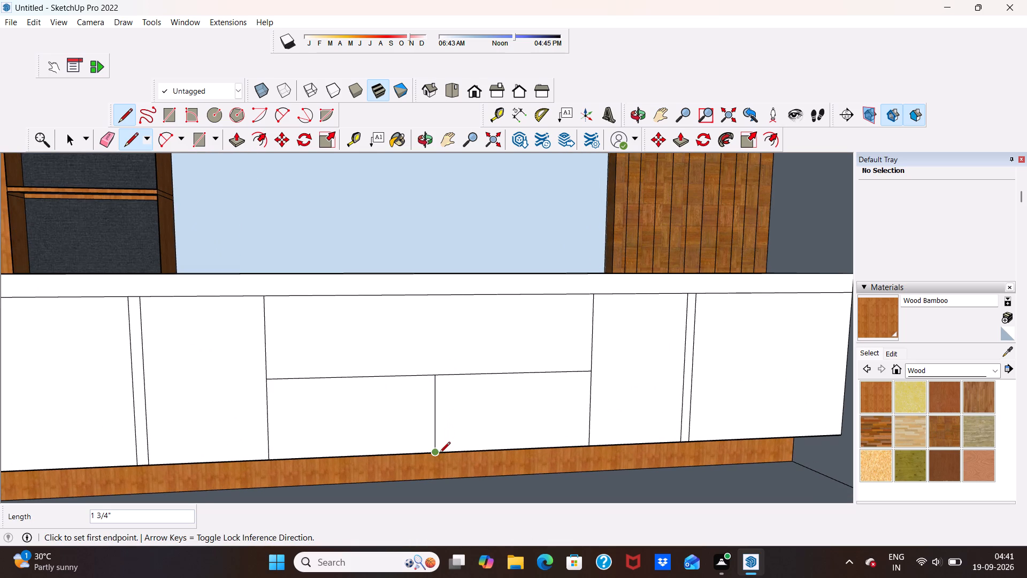
pyautogui.click(443, 455)
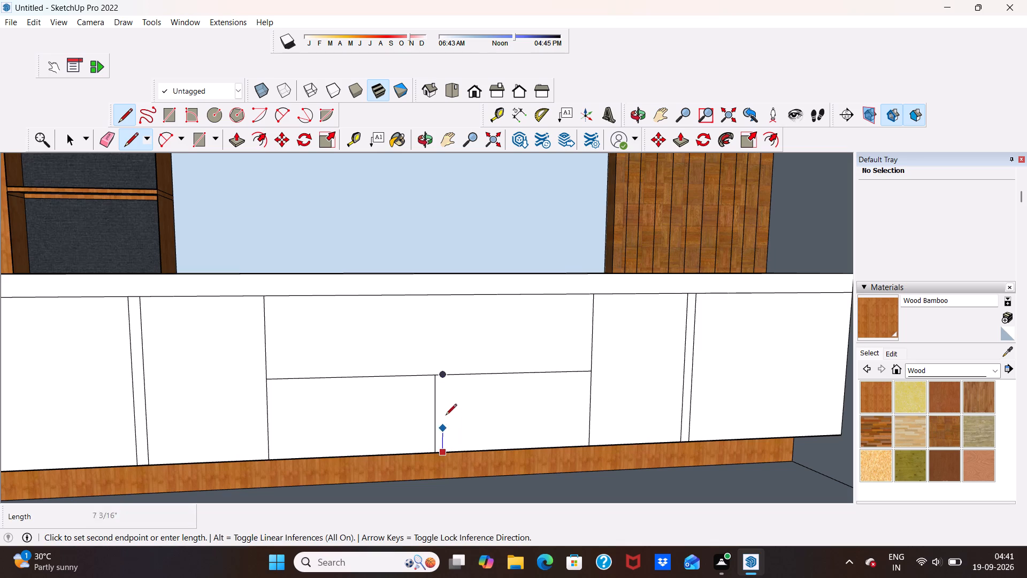
pyautogui.click(441, 379)
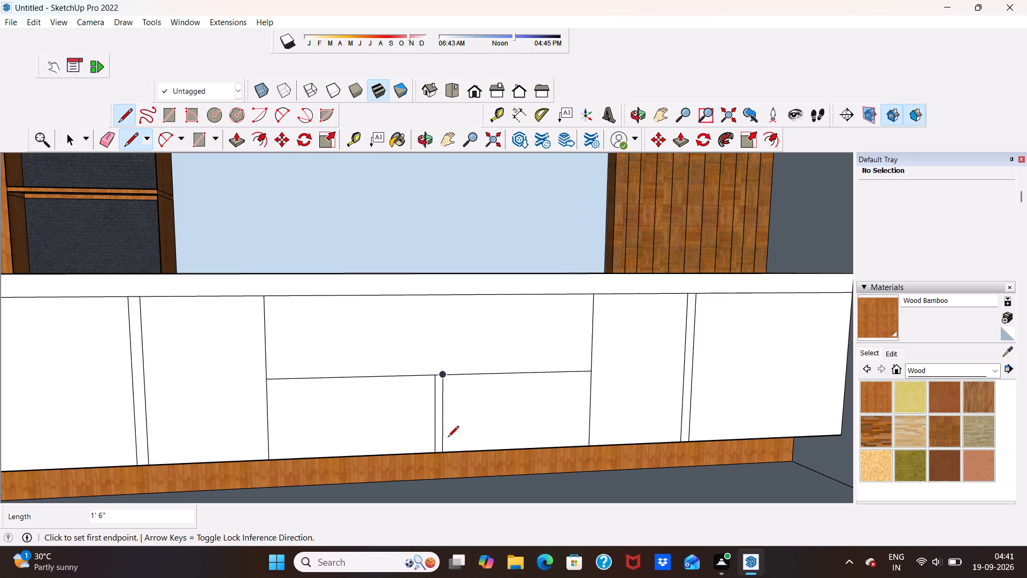
pyautogui.scroll(-4, 448, 422)
pyautogui.scroll(2, 311, 411)
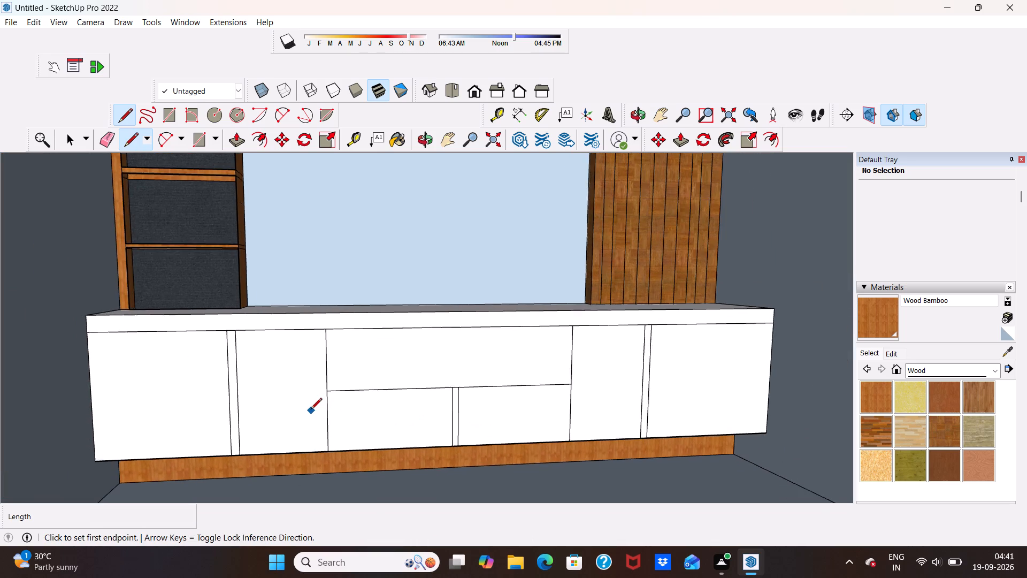
pyautogui.scroll(-5, 310, 406)
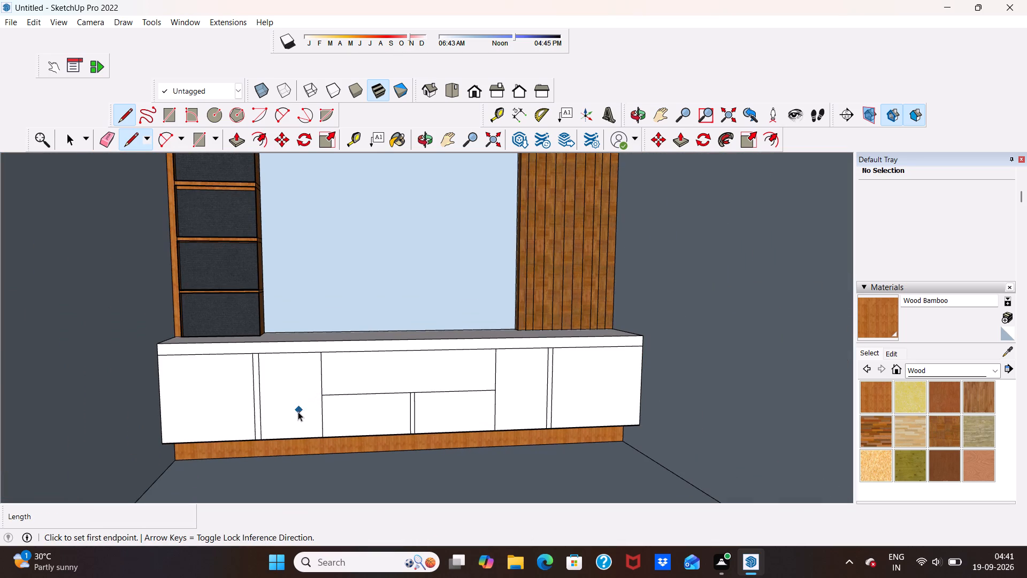
pyautogui.press('space')
# Draw a rectangle about 5' 5 3/8" by 9 3/16" inside the upper central panel of the base unit.
pyautogui.scroll(4, 420, 375)
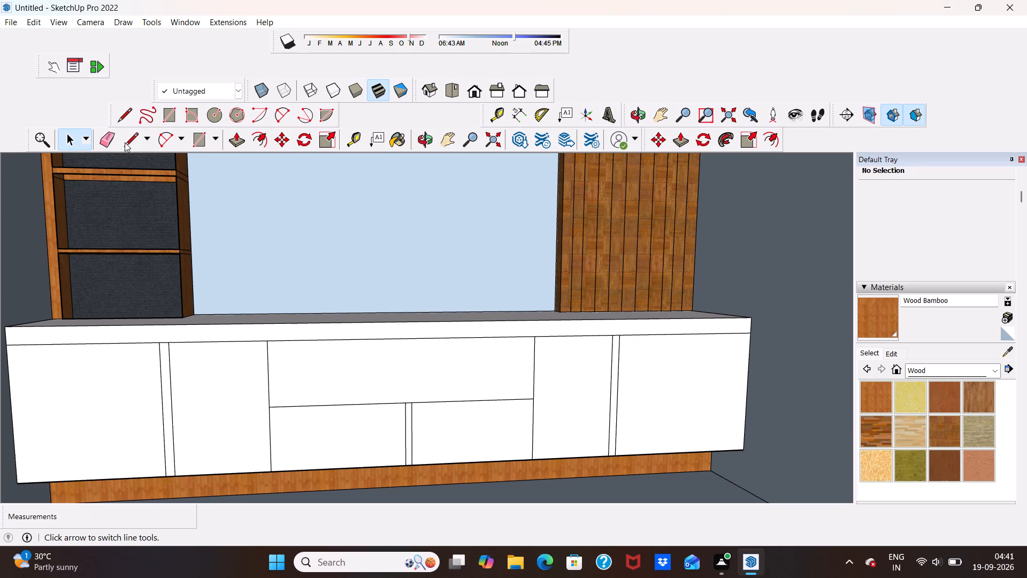
pyautogui.click(169, 110)
pyautogui.scroll(3, 405, 358)
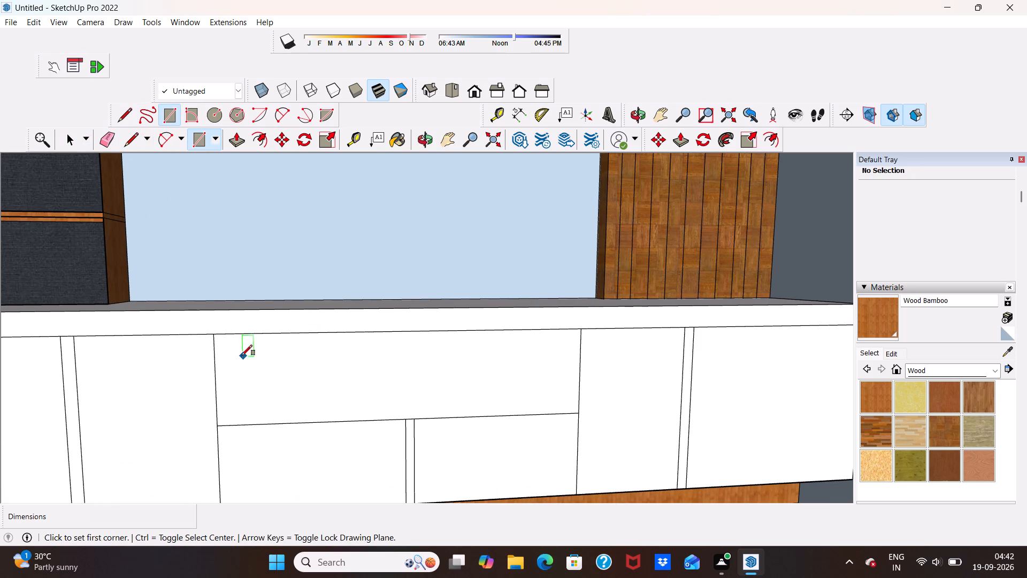
pyautogui.click(237, 356)
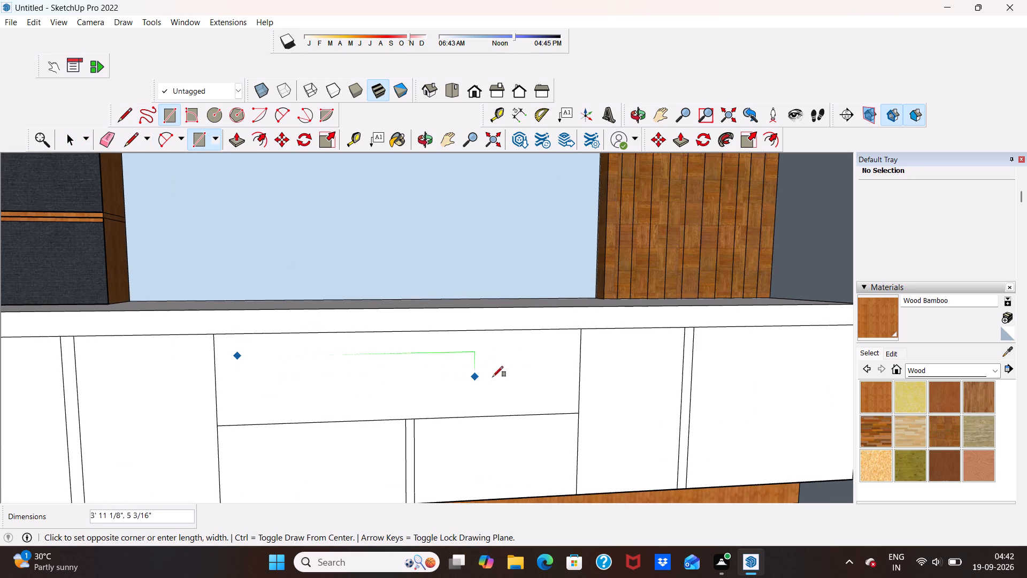
pyautogui.click(560, 393)
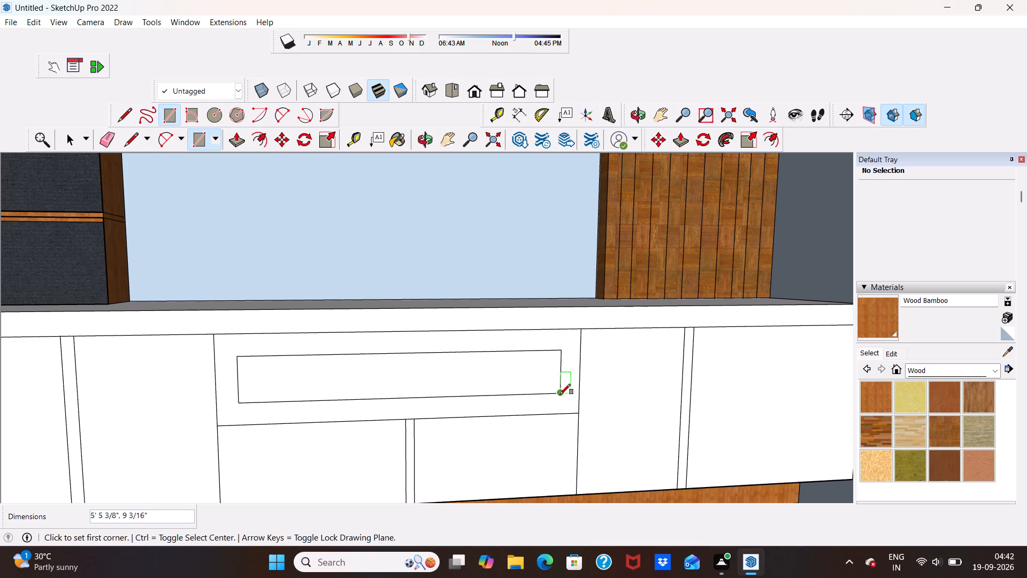
pyautogui.press('space')
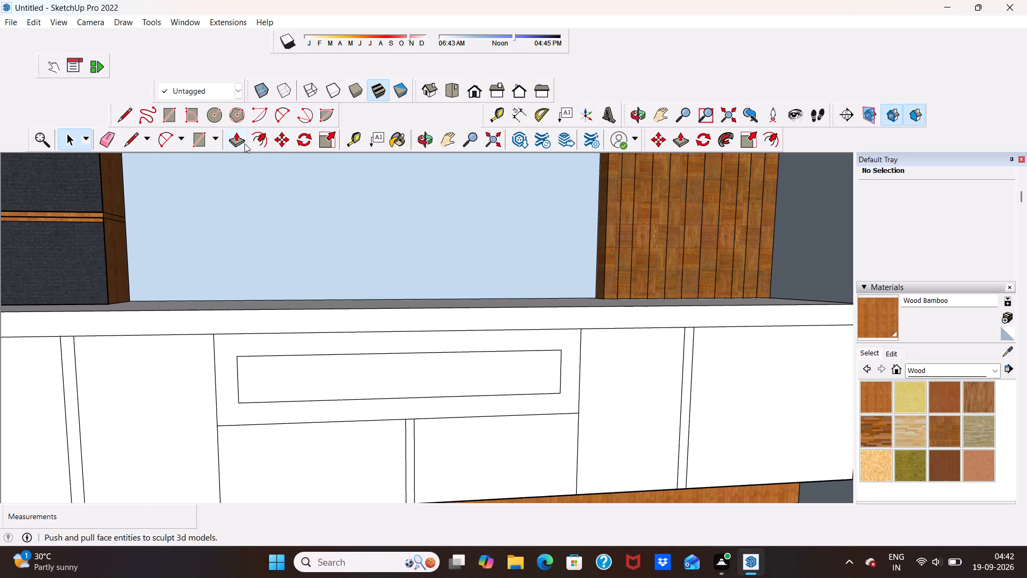
# Push the rectangle in the upper central panel inward about 2 1/4" to form a recess.
pyautogui.click(241, 142)
pyautogui.moveTo(547, 356); pyautogui.dragTo(487, 416, button='middle')
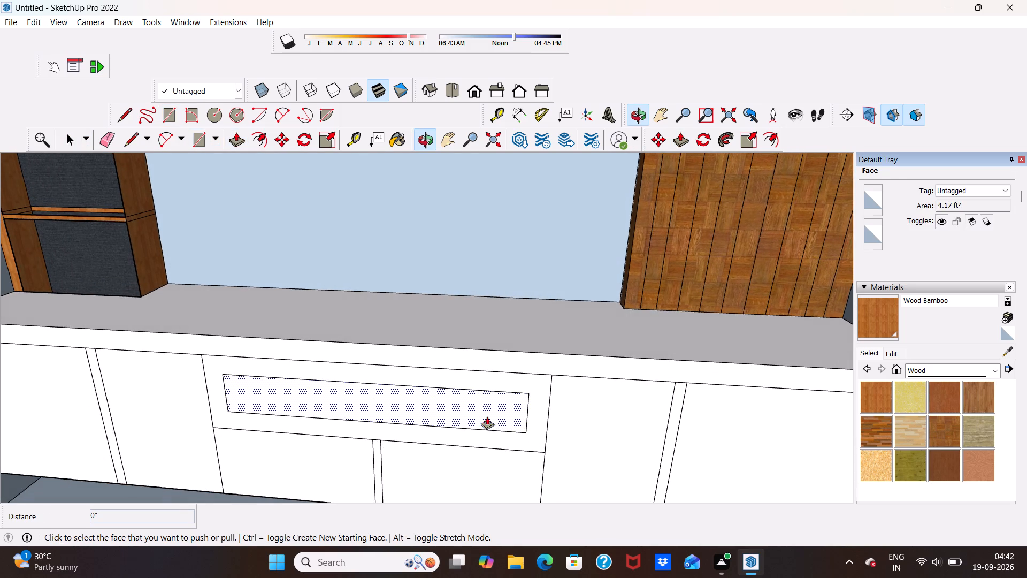
pyautogui.click(489, 402)
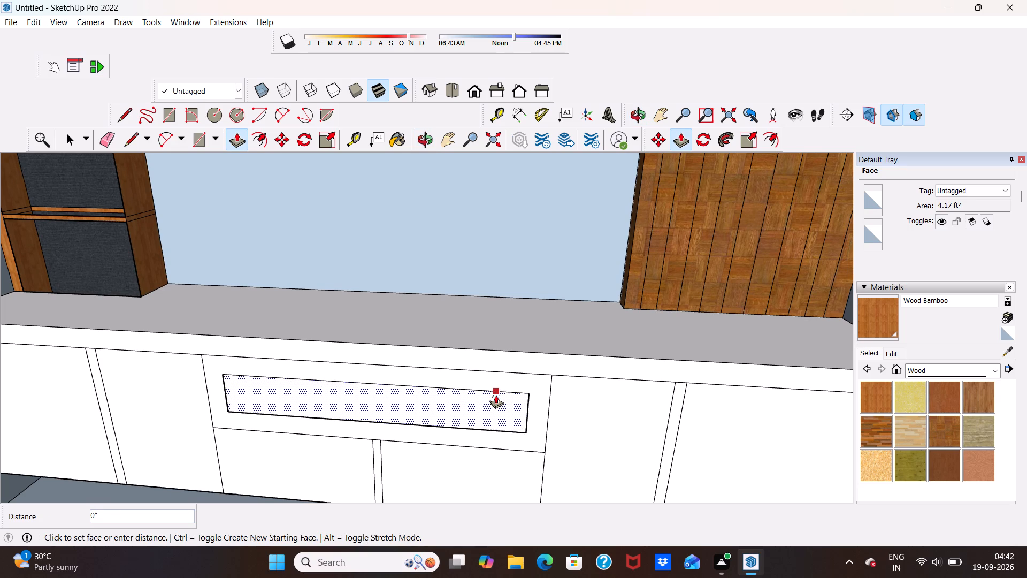
pyautogui.click(499, 397)
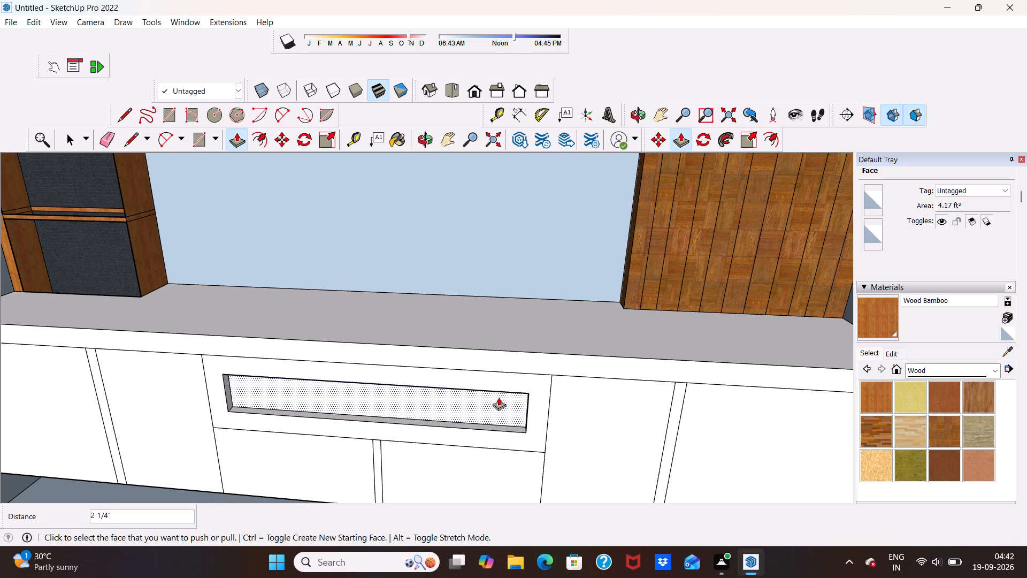
pyautogui.press('space')
# Paint the back face of the recess with the Wood Board Cork material.
pyautogui.scroll(-5, 475, 393)
pyautogui.moveTo(425, 439); pyautogui.dragTo(466, 419, button='middle')
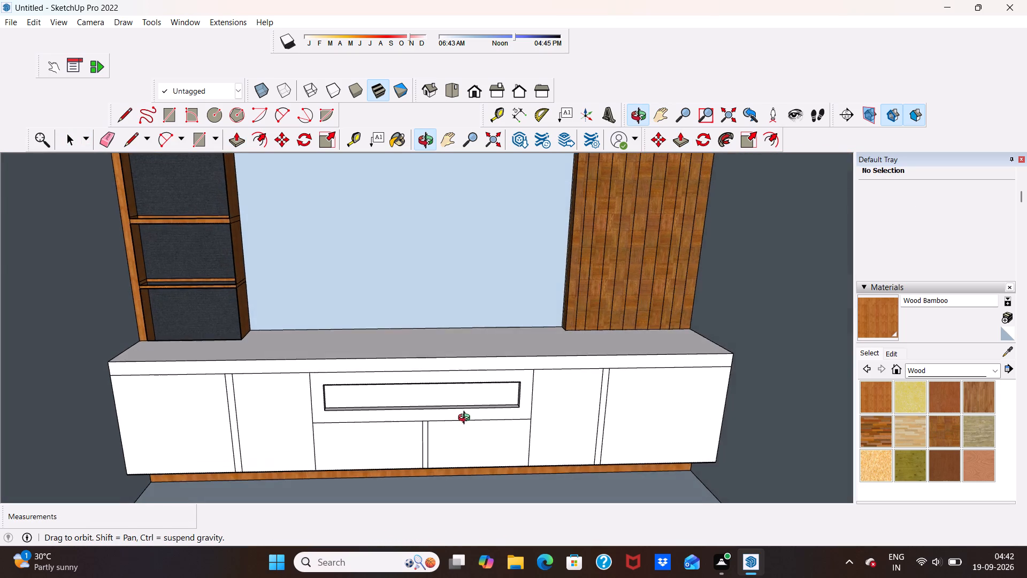
pyautogui.moveTo(466, 419); pyautogui.dragTo(444, 408, button='middle')
pyautogui.scroll(4, 413, 384)
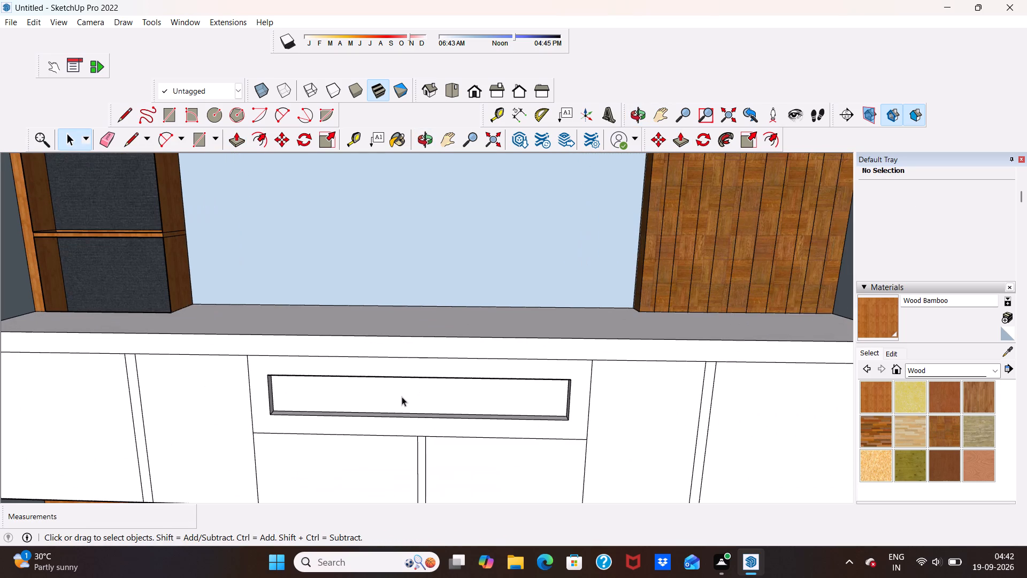
pyautogui.moveTo(400, 404); pyautogui.dragTo(404, 420, button='middle')
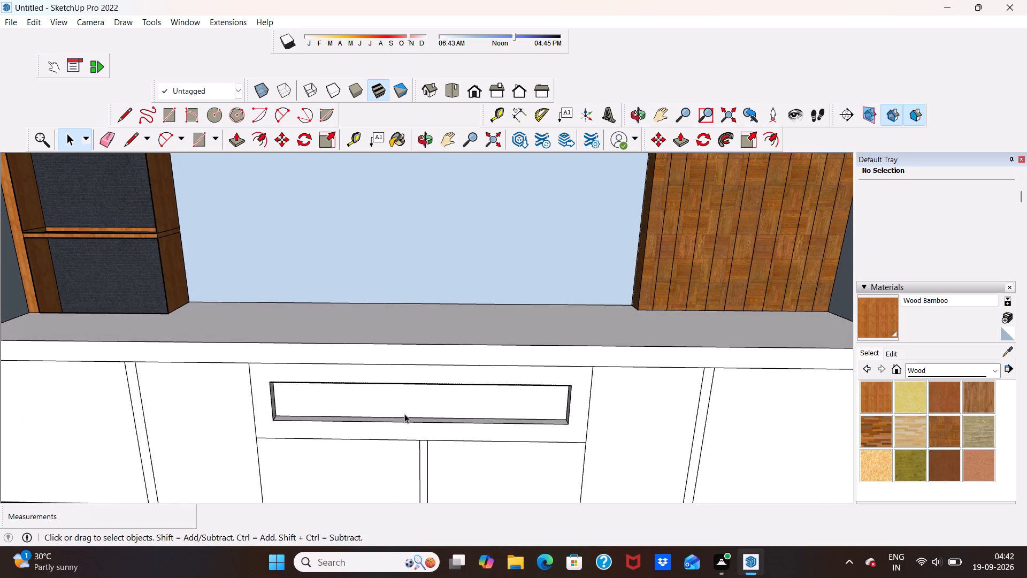
pyautogui.scroll(2, 393, 412)
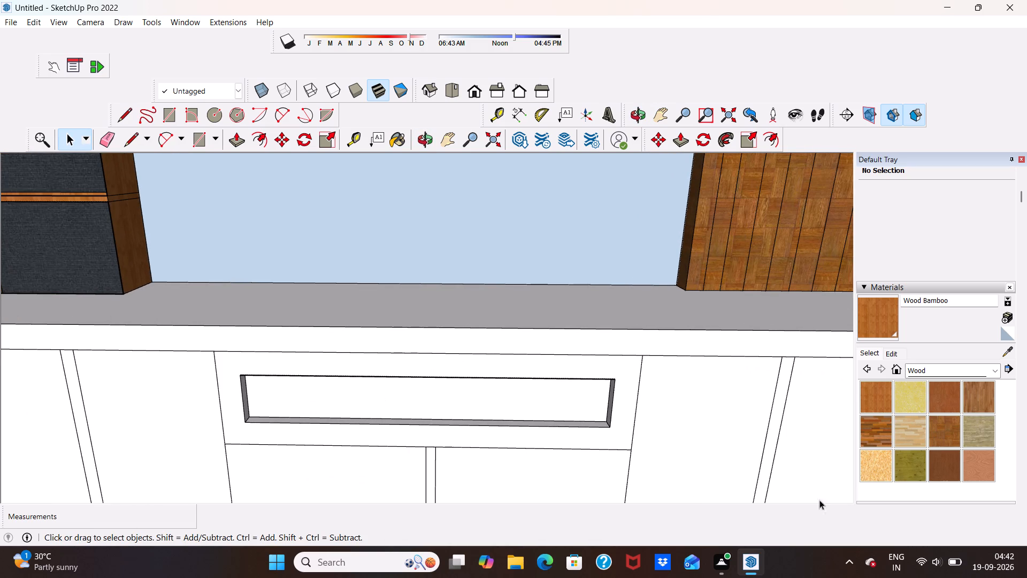
pyautogui.click(907, 396)
pyautogui.scroll(3, 438, 408)
pyautogui.click(420, 392)
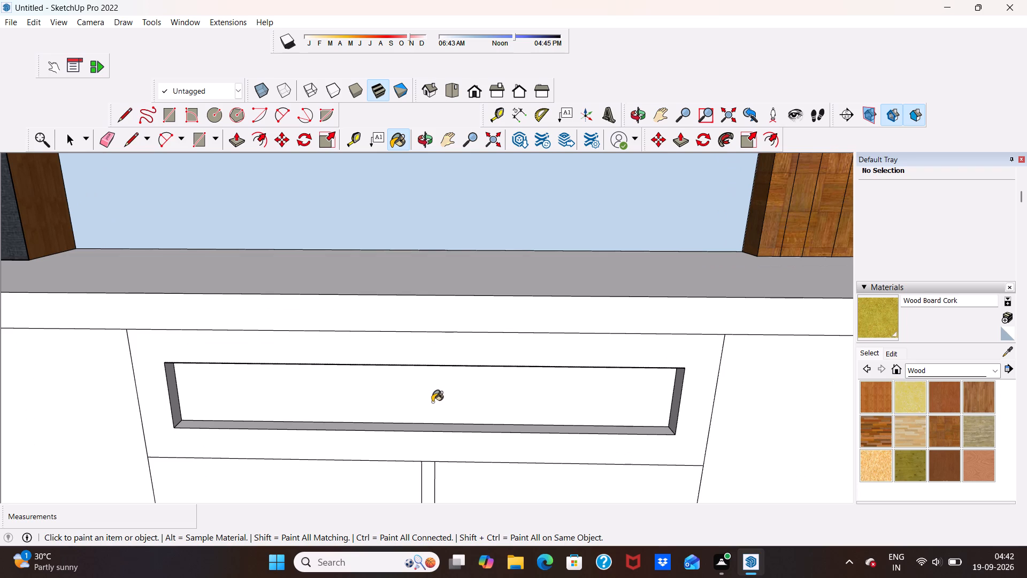
# Paint the recess's two end faces and its bottom face with Wood Board Cork.
pyautogui.scroll(-2, 433, 402)
pyautogui.moveTo(404, 413); pyautogui.dragTo(357, 393, button='middle')
pyautogui.scroll(2, 244, 381)
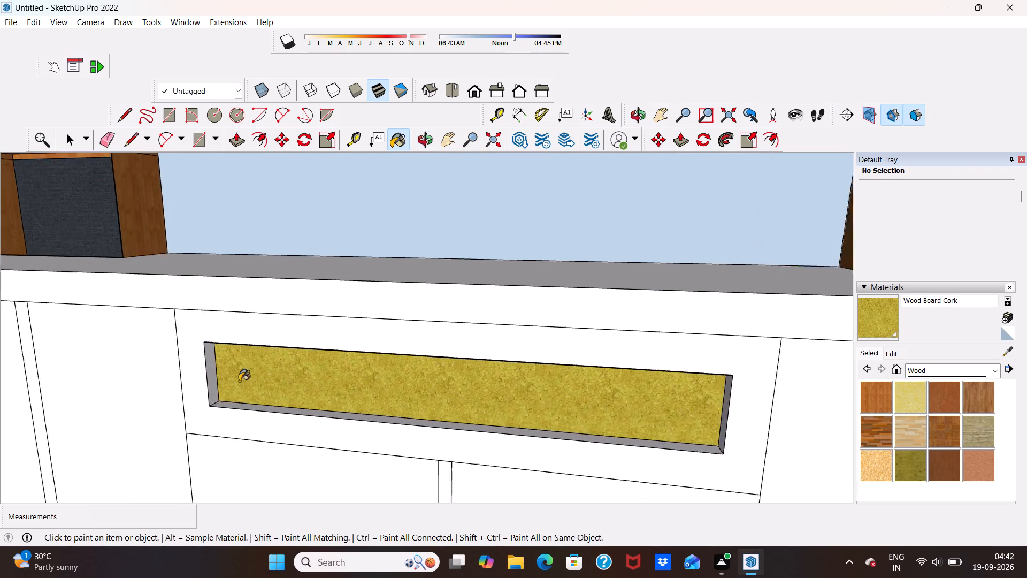
pyautogui.scroll(1, 239, 381)
pyautogui.click(205, 370)
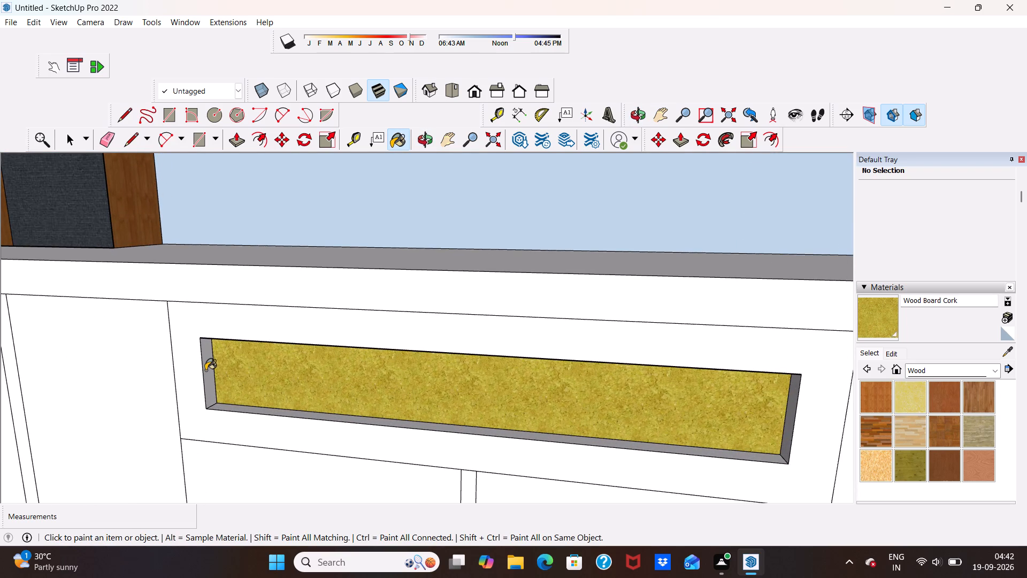
pyautogui.click(269, 410)
pyautogui.scroll(-5, 405, 410)
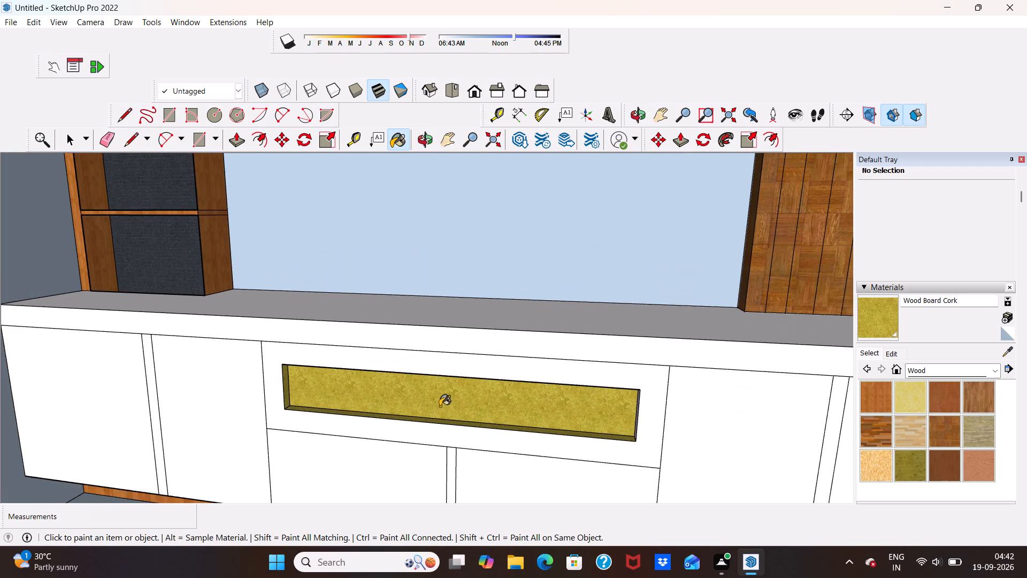
pyautogui.moveTo(449, 425); pyautogui.dragTo(660, 443, button='middle')
pyautogui.scroll(5, 614, 358)
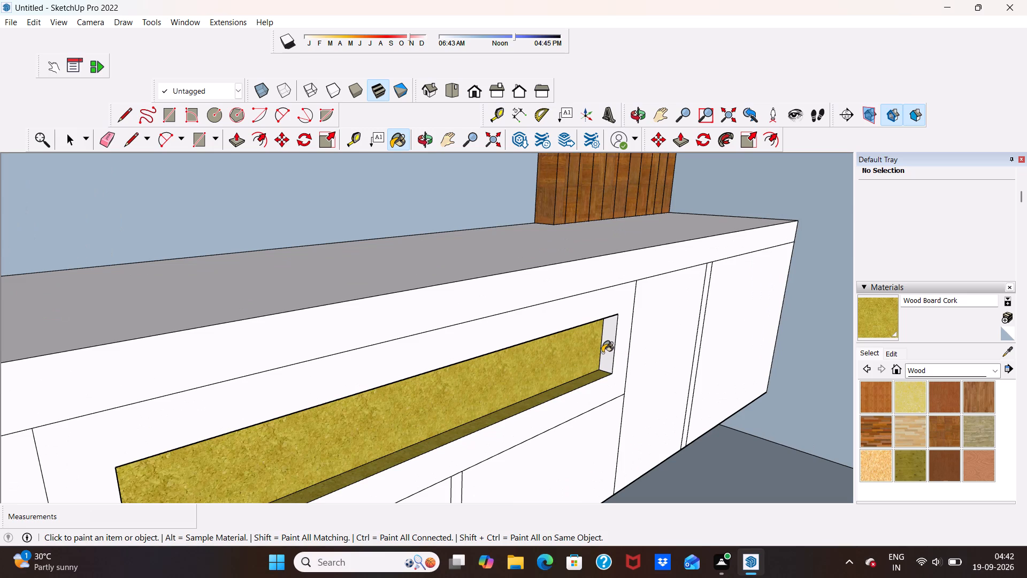
pyautogui.click(609, 347)
pyautogui.scroll(-8, 579, 372)
pyautogui.moveTo(522, 401); pyautogui.dragTo(499, 384, button='middle')
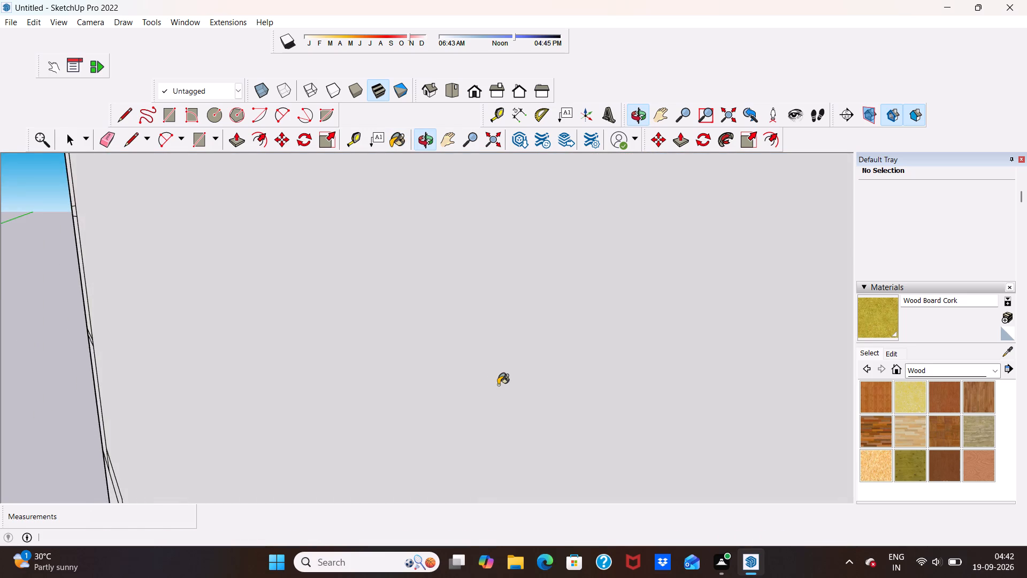
pyautogui.scroll(-8, 503, 399)
pyautogui.press('space')
# Check the base unit and the wall units above it in the standard top and front views.
pyautogui.scroll(-10, 480, 400)
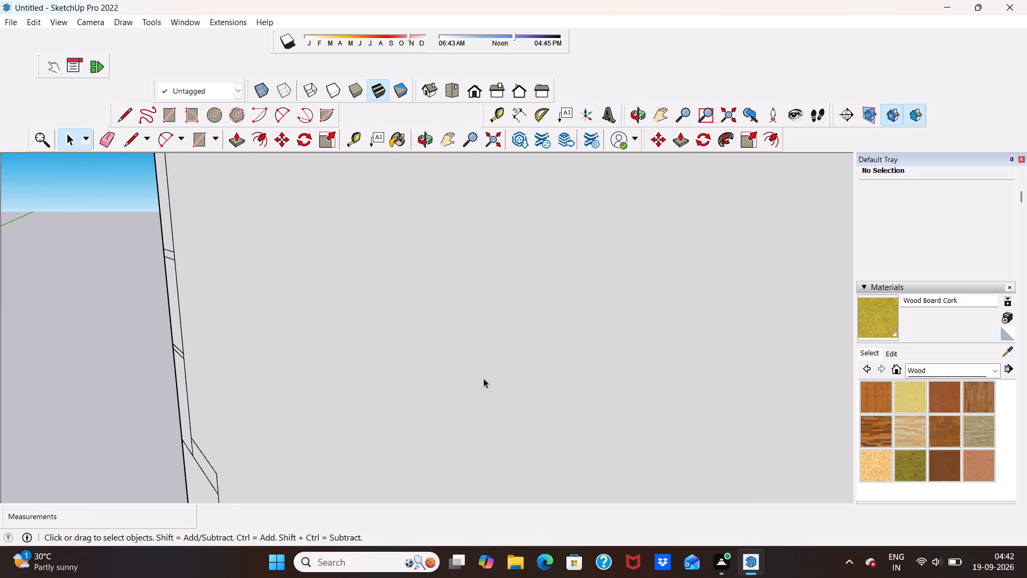
pyautogui.scroll(-2, 484, 378)
pyautogui.click(448, 94)
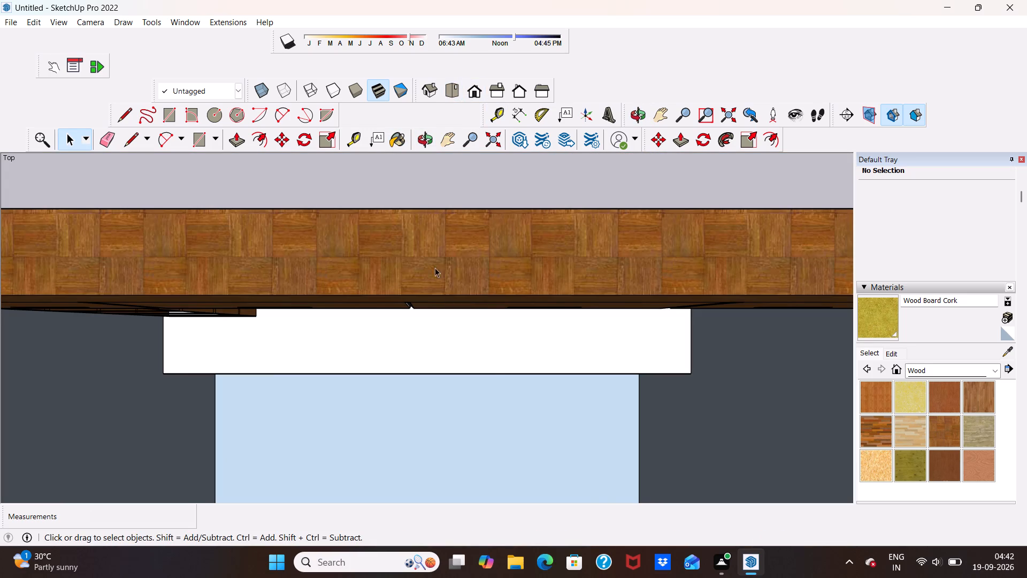
pyautogui.scroll(-13, 502, 340)
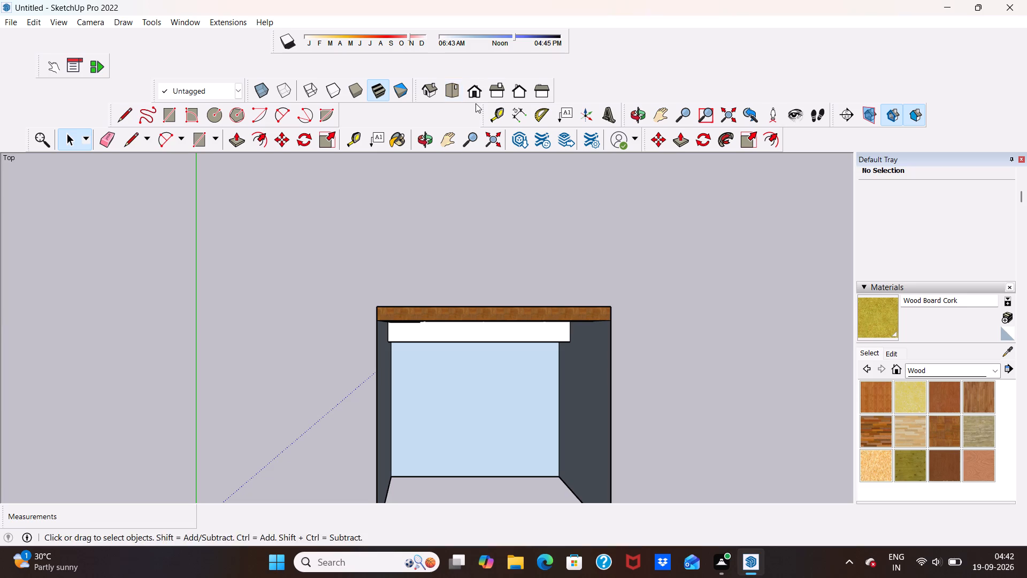
pyautogui.click(474, 93)
pyautogui.scroll(7, 435, 395)
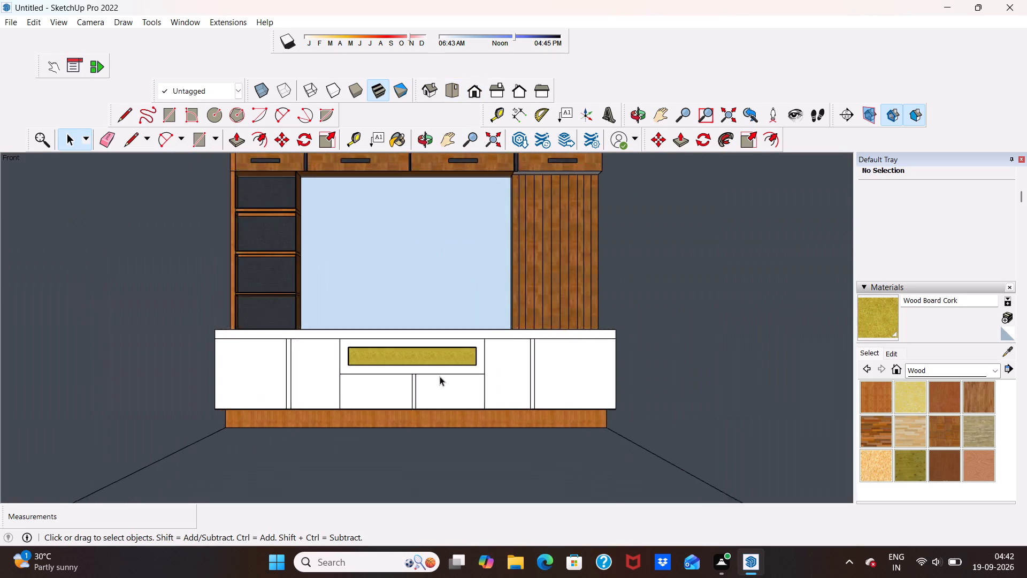
pyautogui.scroll(2, 440, 376)
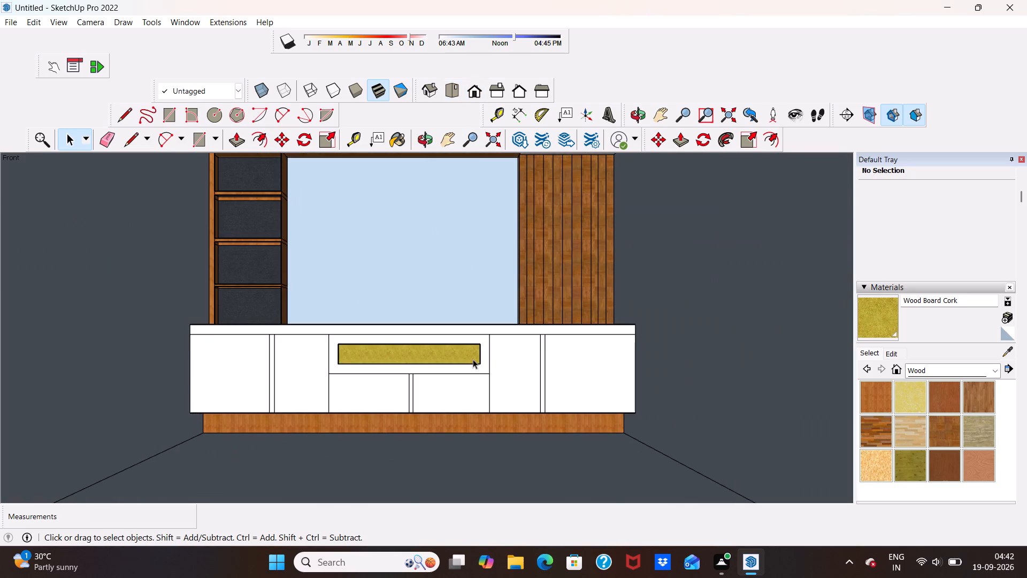
pyautogui.scroll(-2, 486, 351)
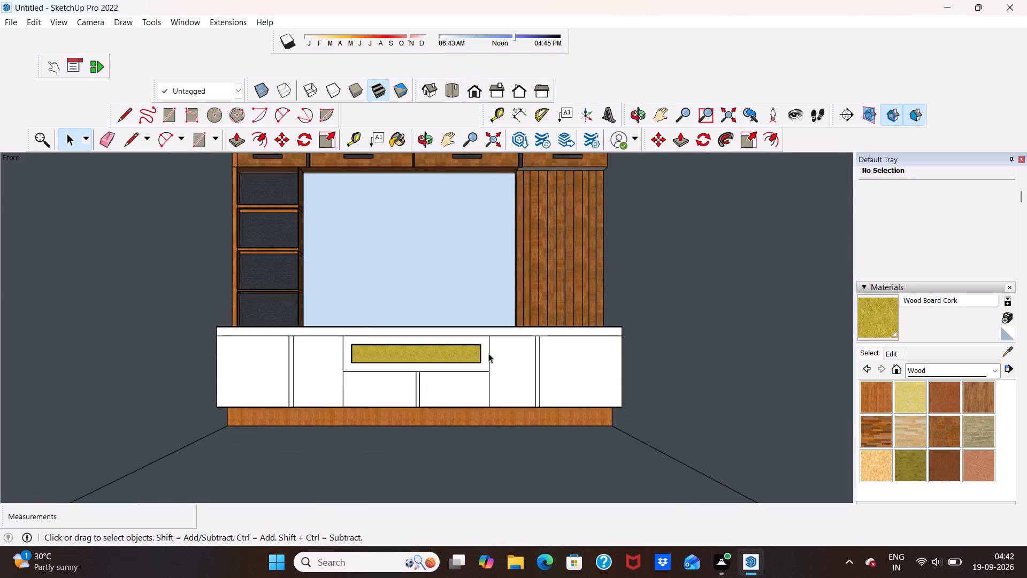
pyautogui.scroll(-2, 488, 353)
pyautogui.scroll(3, 435, 354)
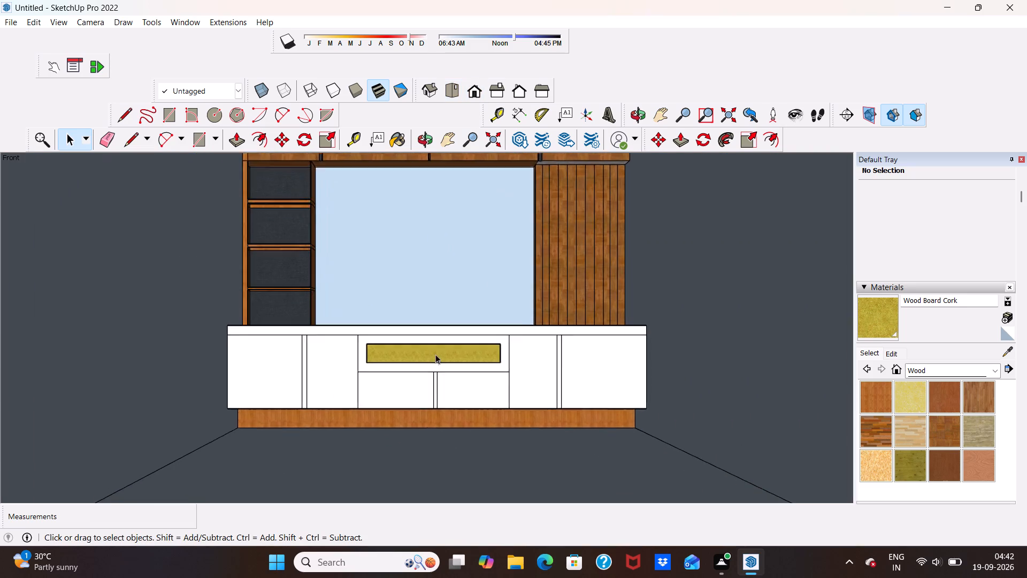
pyautogui.scroll(1, 435, 354)
pyautogui.scroll(-3, 422, 355)
# Push the narrow strip between the base unit's two left doors inward about 1 1/16".
pyautogui.moveTo(409, 368); pyautogui.dragTo(416, 414, button='middle')
pyautogui.scroll(5, 428, 385)
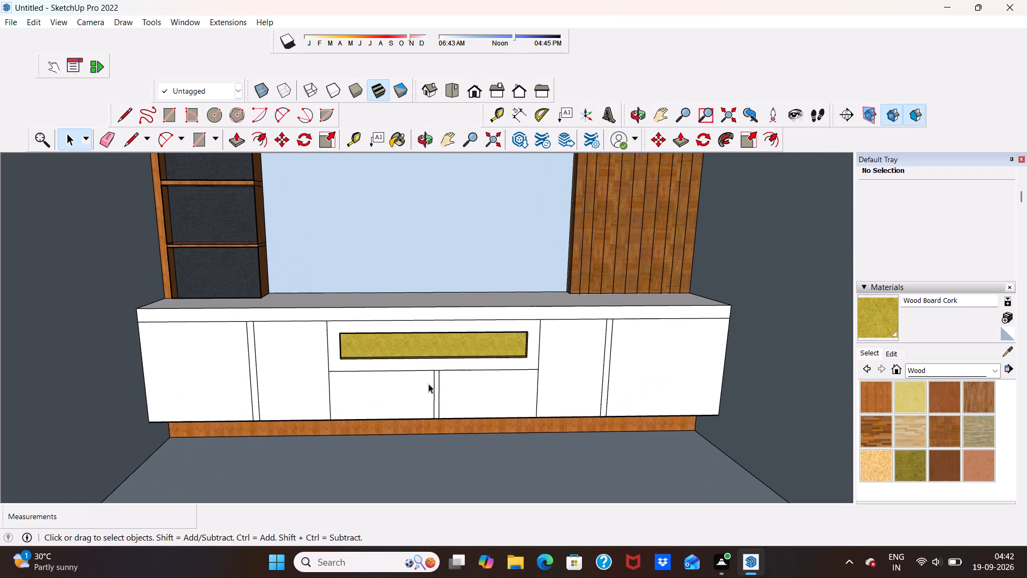
pyautogui.click(232, 138)
pyautogui.moveTo(300, 320); pyautogui.dragTo(250, 350, button='middle')
pyautogui.scroll(8, 258, 348)
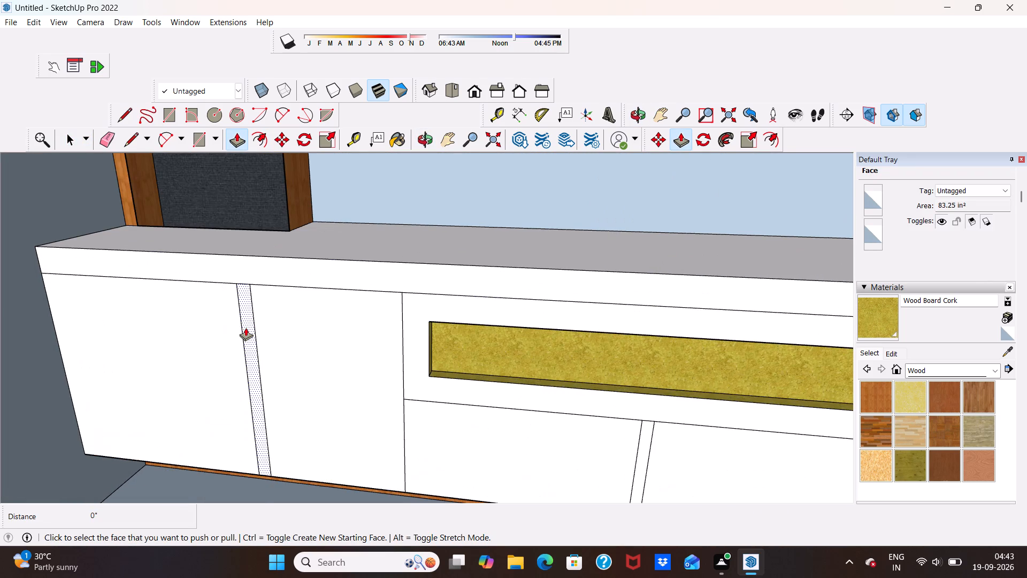
pyautogui.click(246, 328)
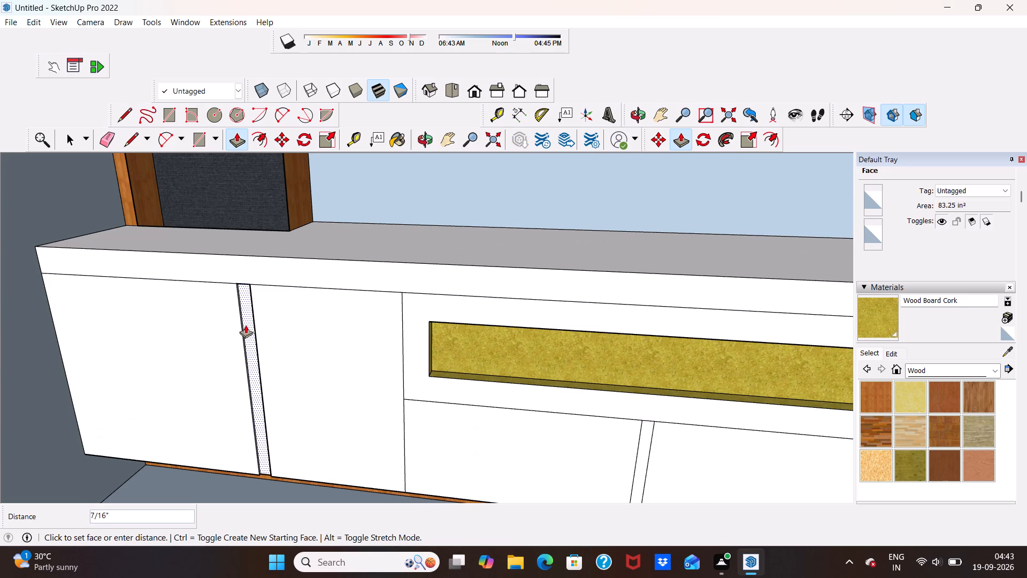
pyautogui.click(247, 323)
pyautogui.scroll(-9, 284, 336)
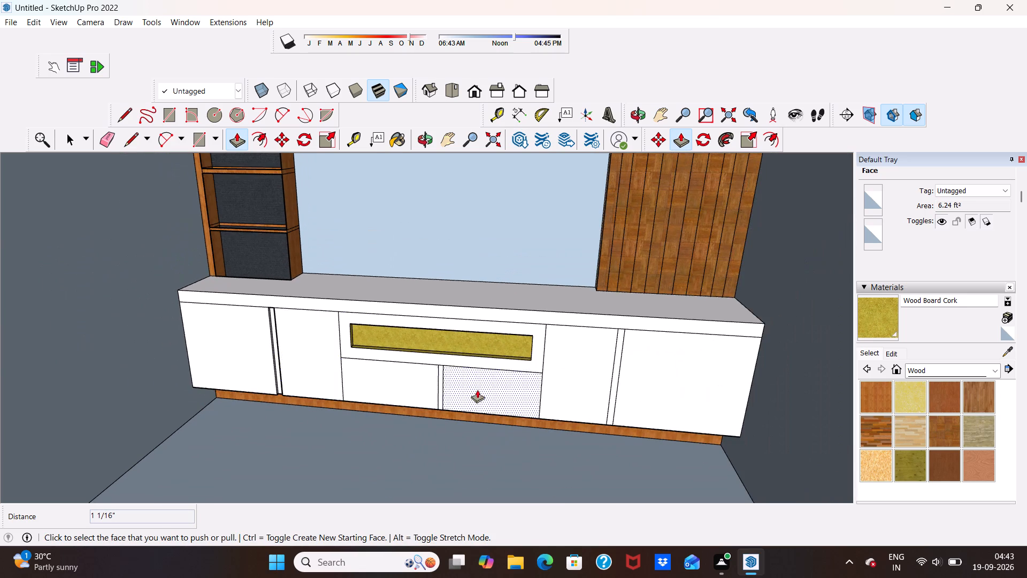
# Push the narrow strip between the two lower central panels below the cork recess inward about 11/16".
pyautogui.scroll(8, 420, 371)
pyautogui.scroll(2, 463, 394)
pyautogui.moveTo(477, 392); pyautogui.dragTo(472, 393, button='middle')
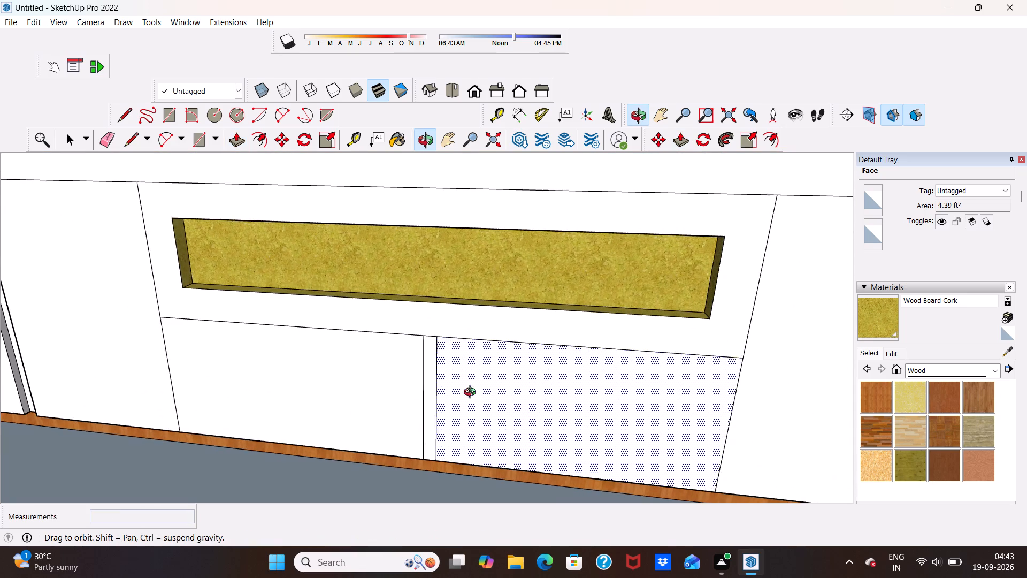
pyautogui.moveTo(472, 393); pyautogui.dragTo(414, 405, button='middle')
pyautogui.scroll(4, 407, 379)
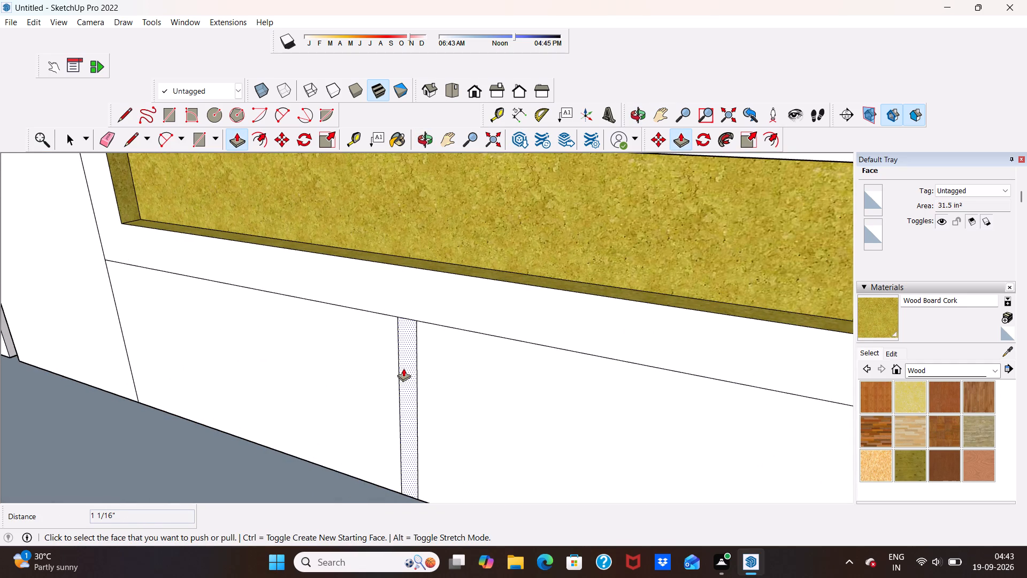
pyautogui.click(403, 368)
pyautogui.click(407, 364)
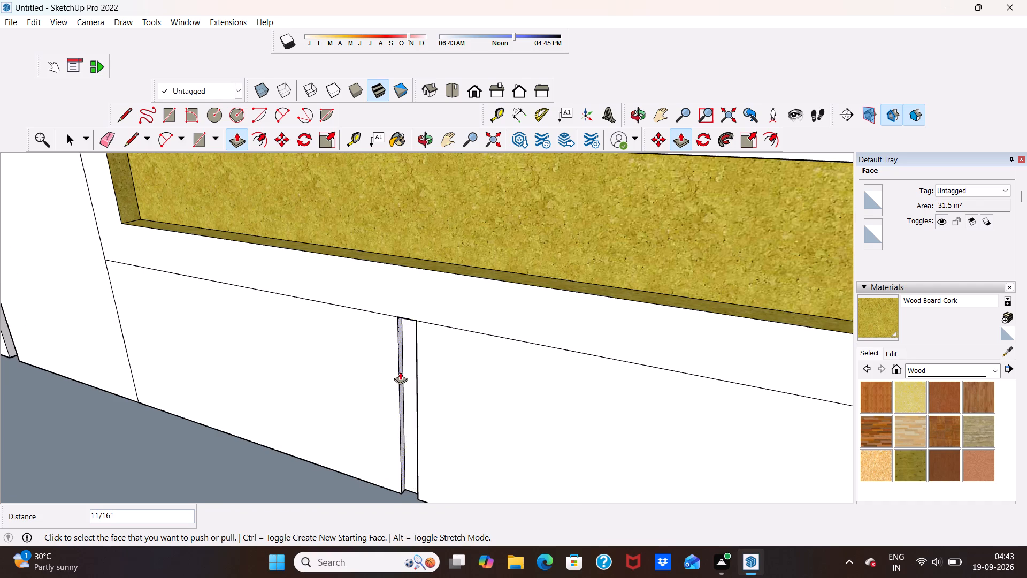
# Push the narrow strip between the base unit's two right doors inward about 1 3/16".
pyautogui.scroll(-17, 400, 370)
pyautogui.scroll(7, 595, 370)
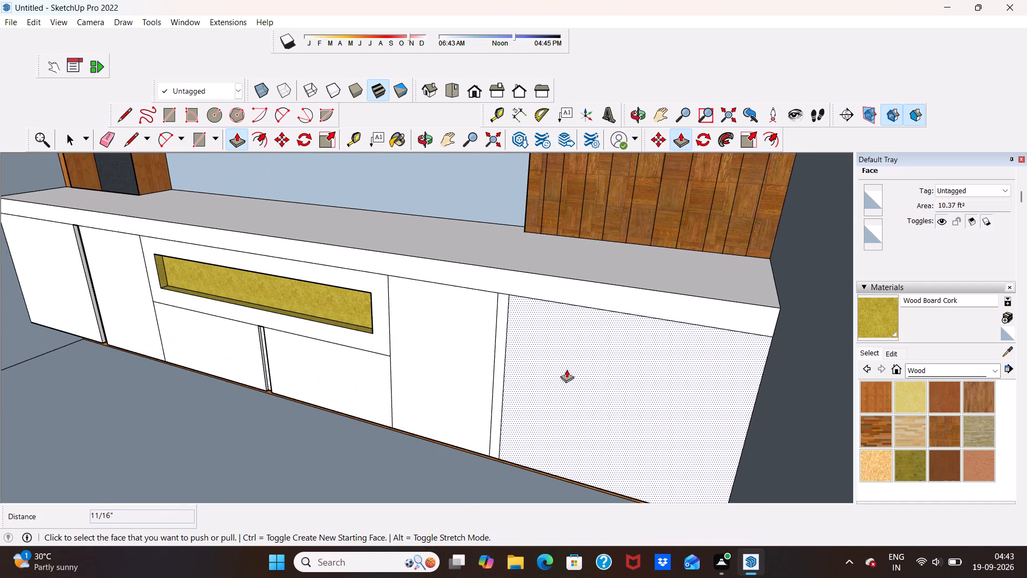
pyautogui.click(500, 336)
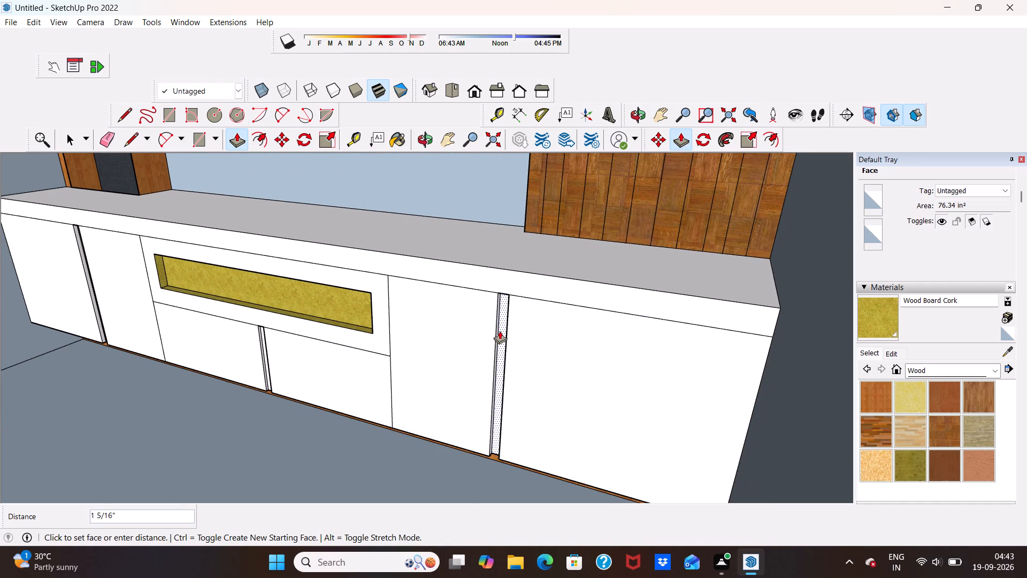
pyautogui.click(499, 331)
# Check the base unit's recessed strips in the standard front view and from a raised angle.
pyautogui.scroll(-7, 481, 367)
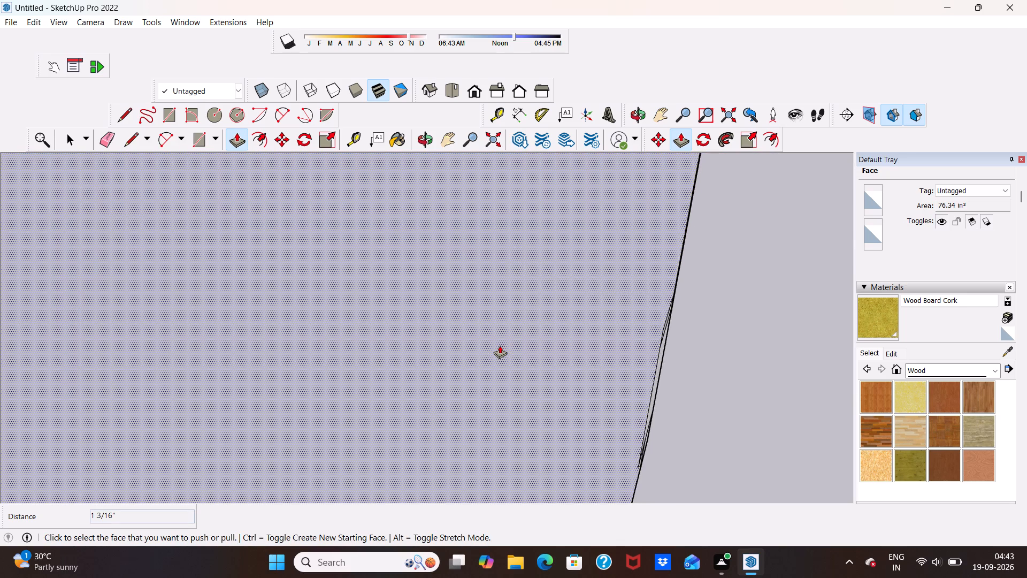
pyautogui.scroll(-10, 500, 345)
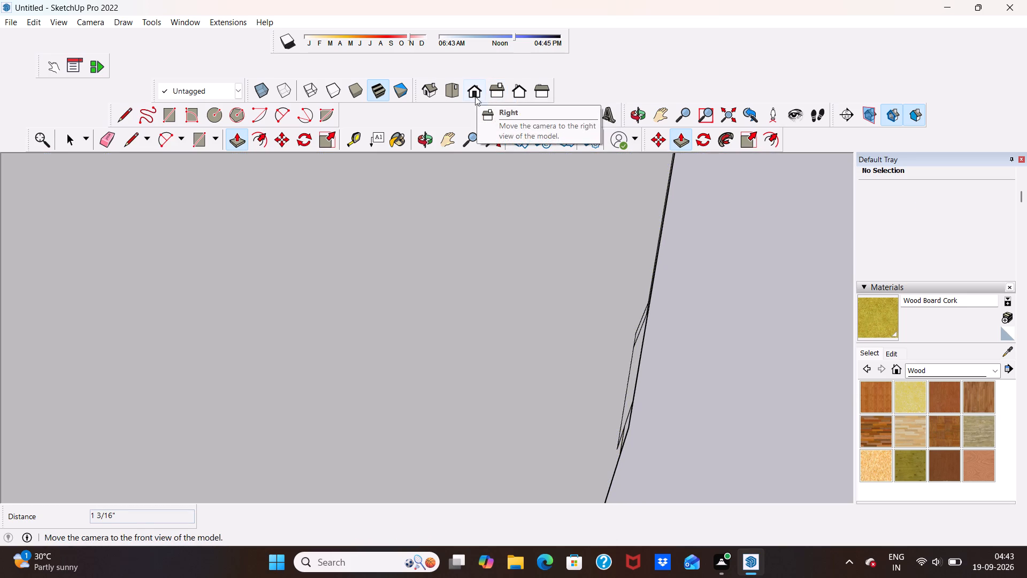
pyautogui.click(471, 97)
pyautogui.scroll(-4, 502, 296)
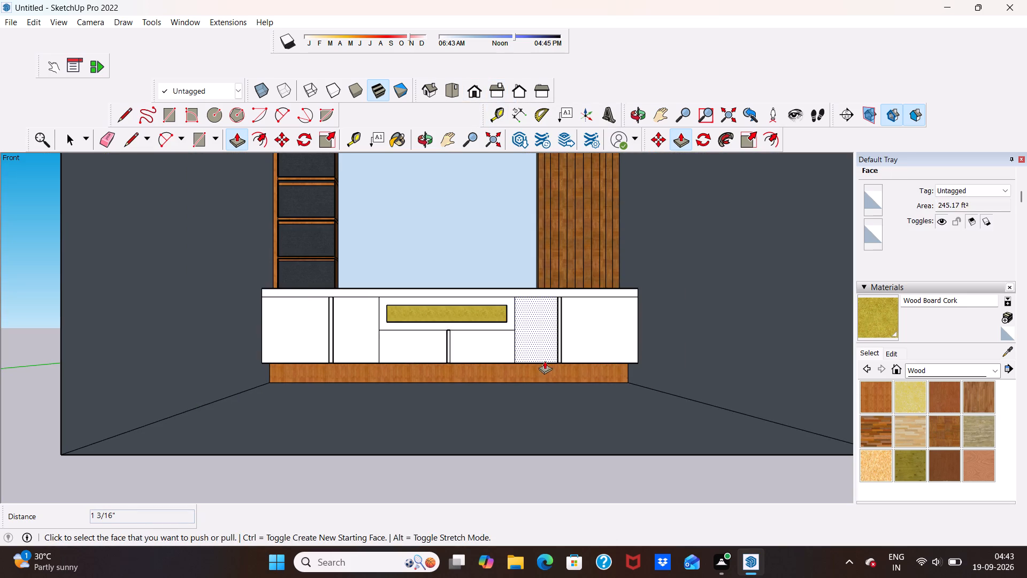
pyautogui.press('space')
pyautogui.moveTo(504, 372); pyautogui.dragTo(519, 444, button='middle')
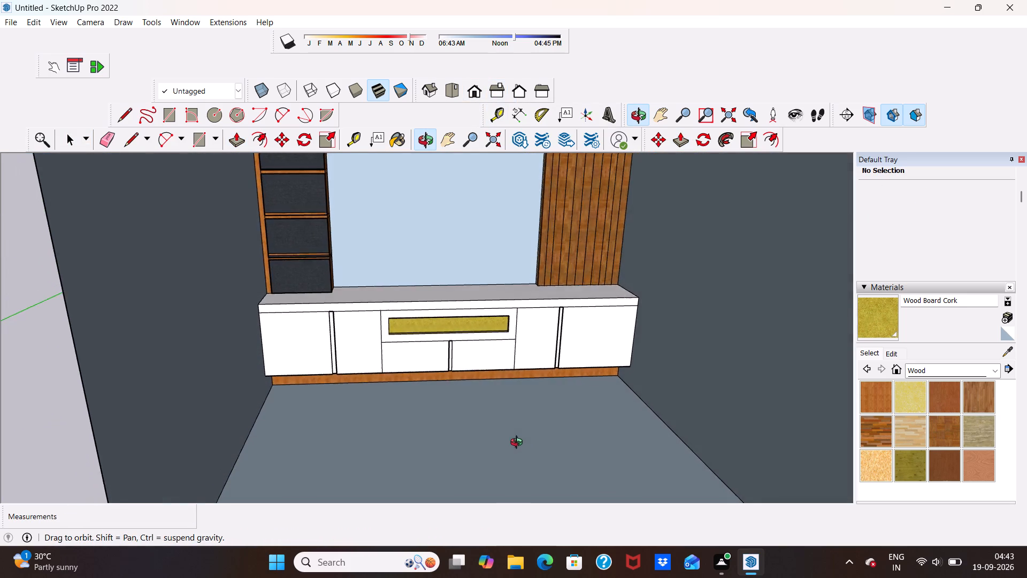
pyautogui.moveTo(519, 444); pyautogui.dragTo(522, 439, button='middle')
pyautogui.scroll(4, 502, 364)
pyautogui.scroll(-5, 500, 353)
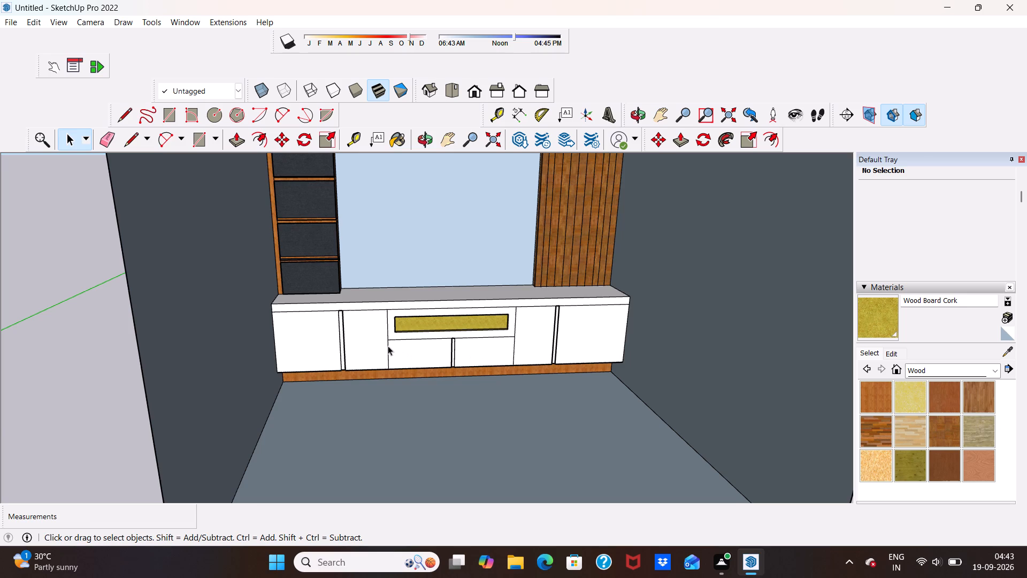
# Draw a handle rectangle about 1' 6" by 2 7/8" near the top of the base unit's leftmost door.
pyautogui.click(167, 113)
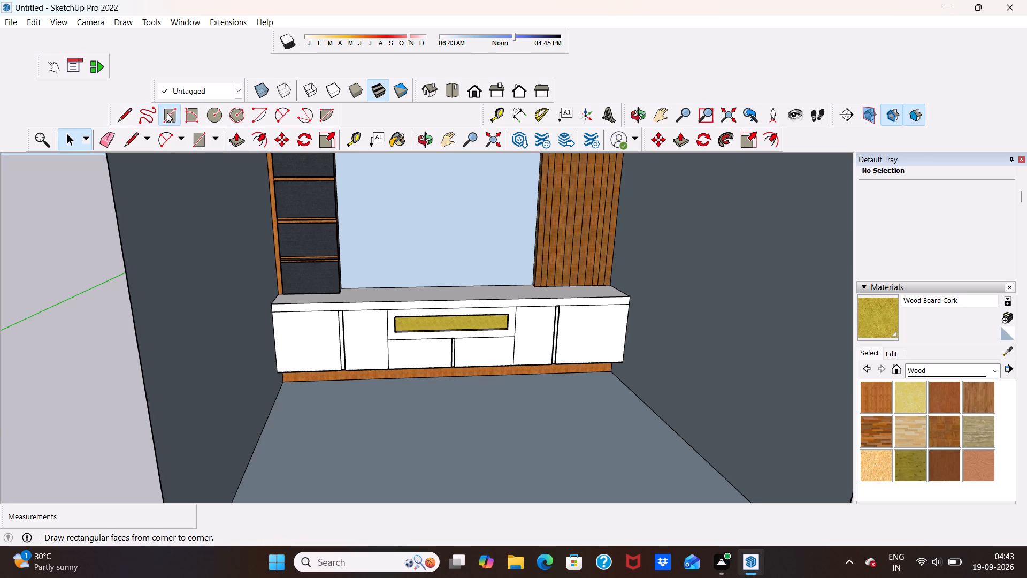
pyautogui.scroll(10, 288, 326)
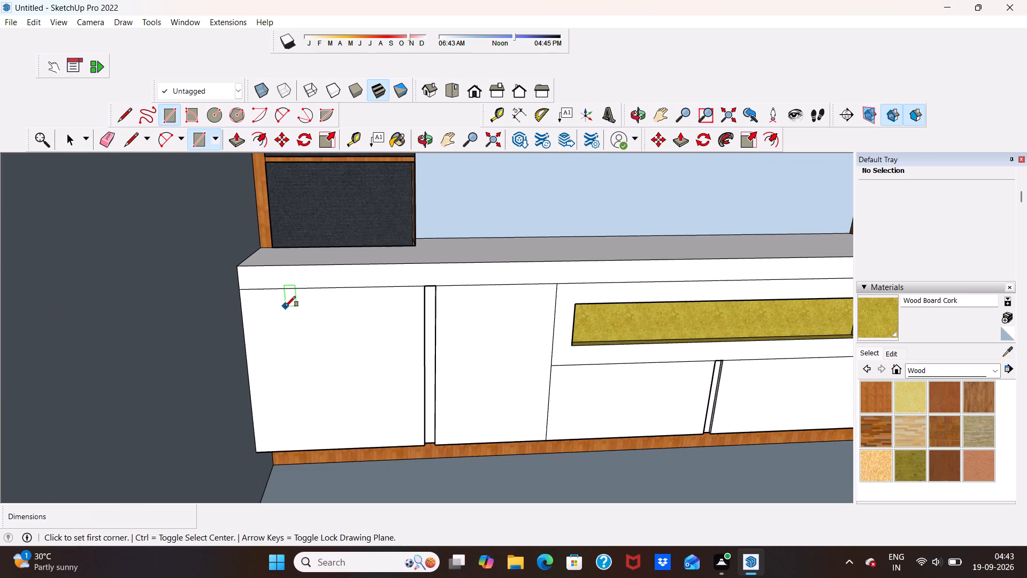
pyautogui.click(279, 308)
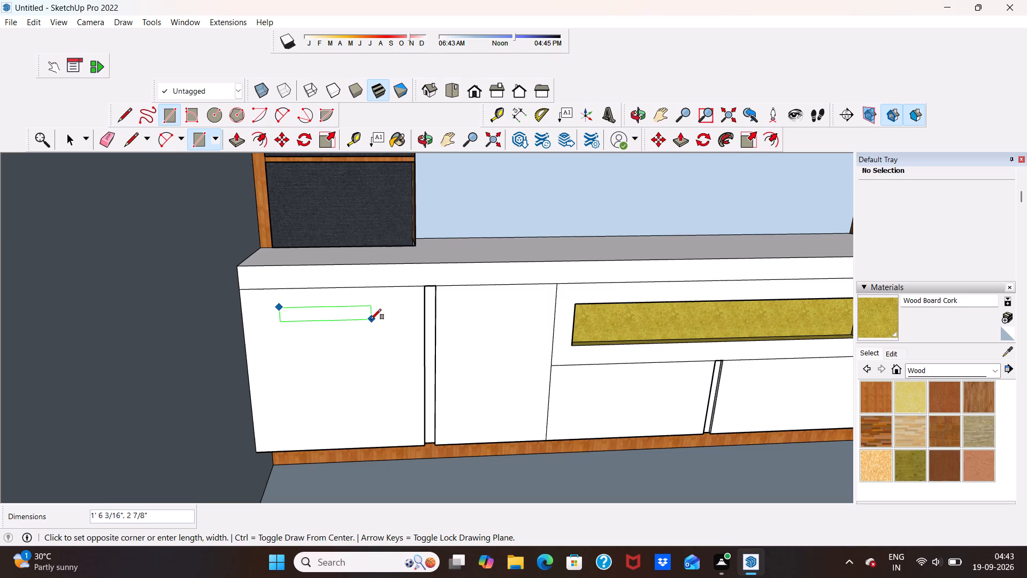
pyautogui.click(370, 320)
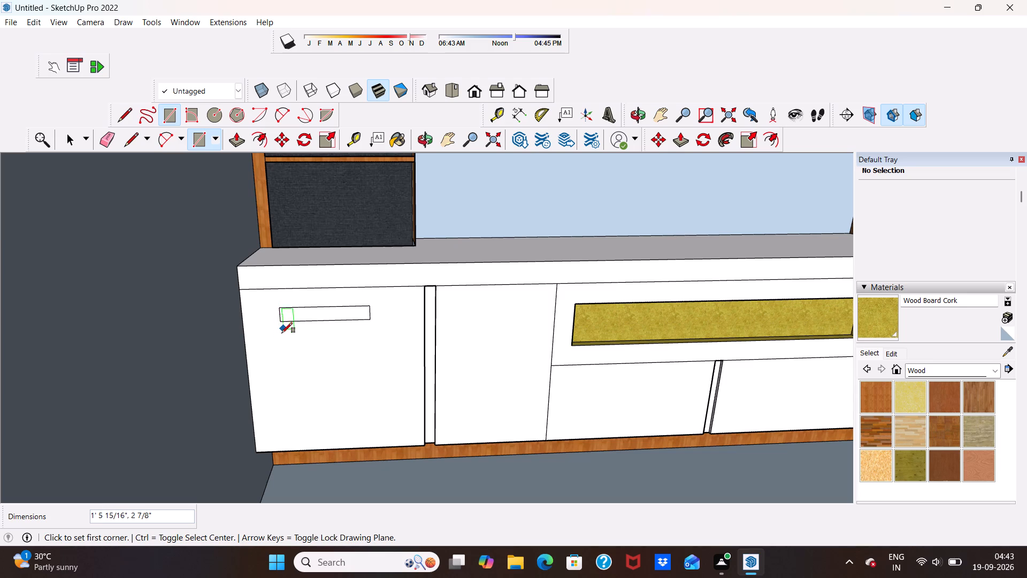
pyautogui.press('space')
# Copy the handle rectangle's four edges and face about 2' 10" across onto the adjacent narrow door.
pyautogui.scroll(5, 348, 321)
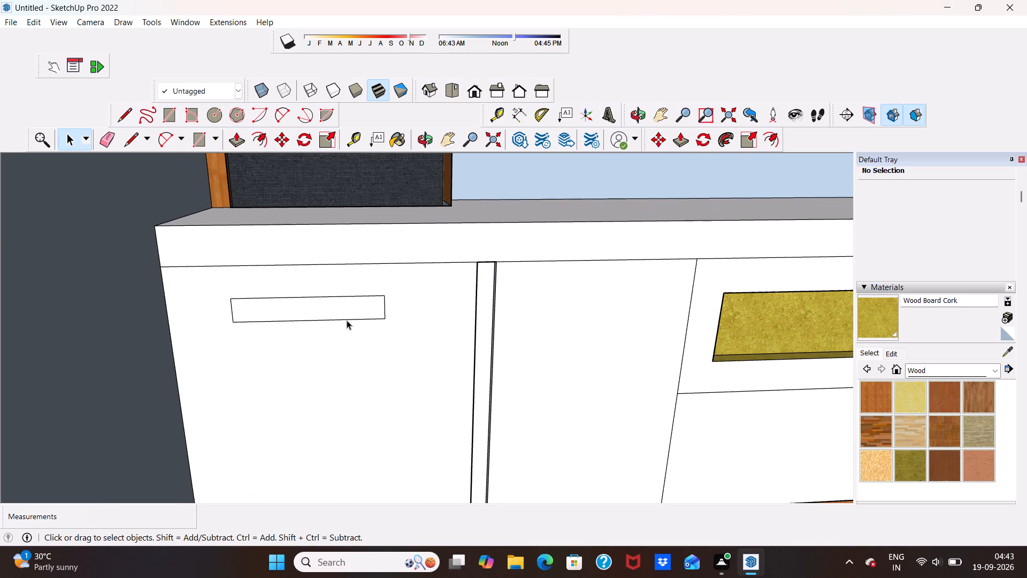
pyautogui.click(346, 318)
pyautogui.scroll(5, 387, 302)
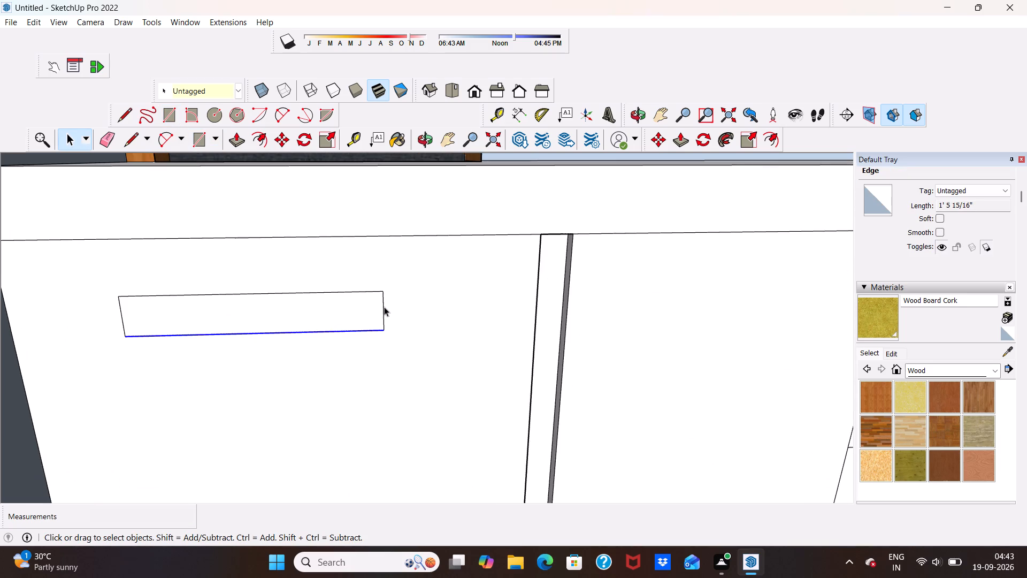
pyautogui.scroll(-4, 400, 308)
pyautogui.scroll(3, 192, 309)
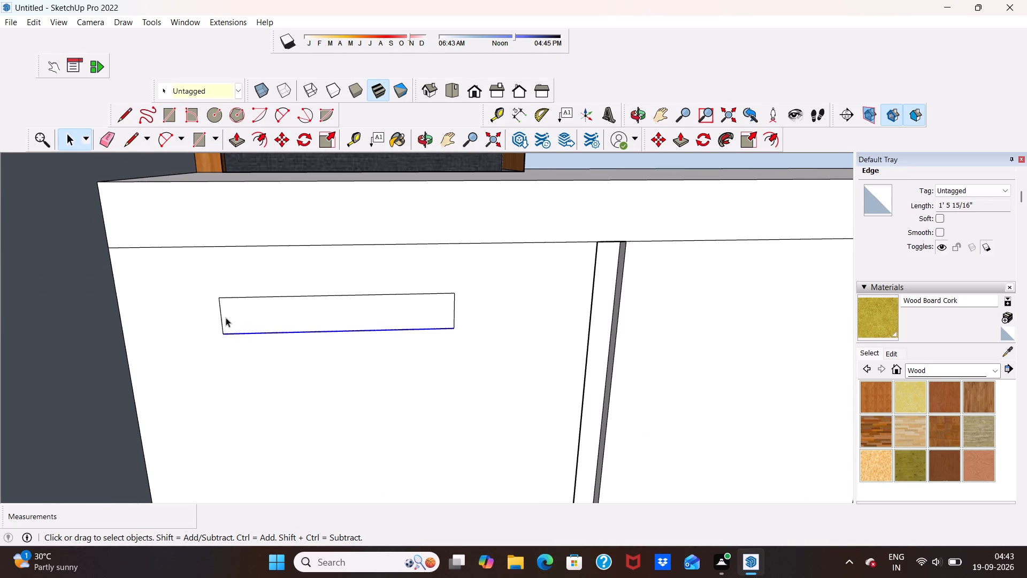
pyautogui.keyDown('ctrl'); pyautogui.click(220, 314); pyautogui.keyUp('ctrl')
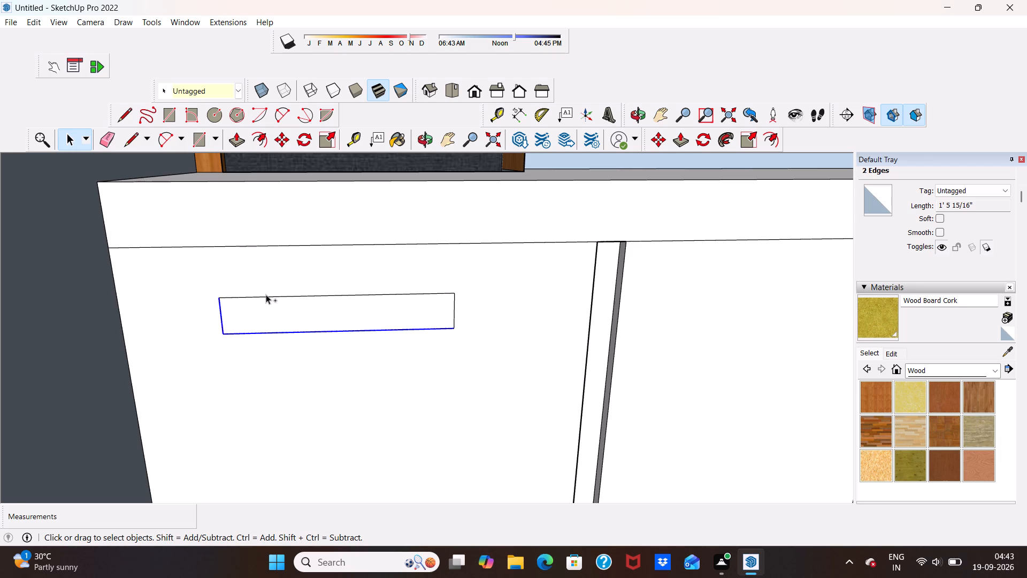
pyautogui.keyDown('ctrl'); pyautogui.click(266, 296); pyautogui.keyUp('ctrl')
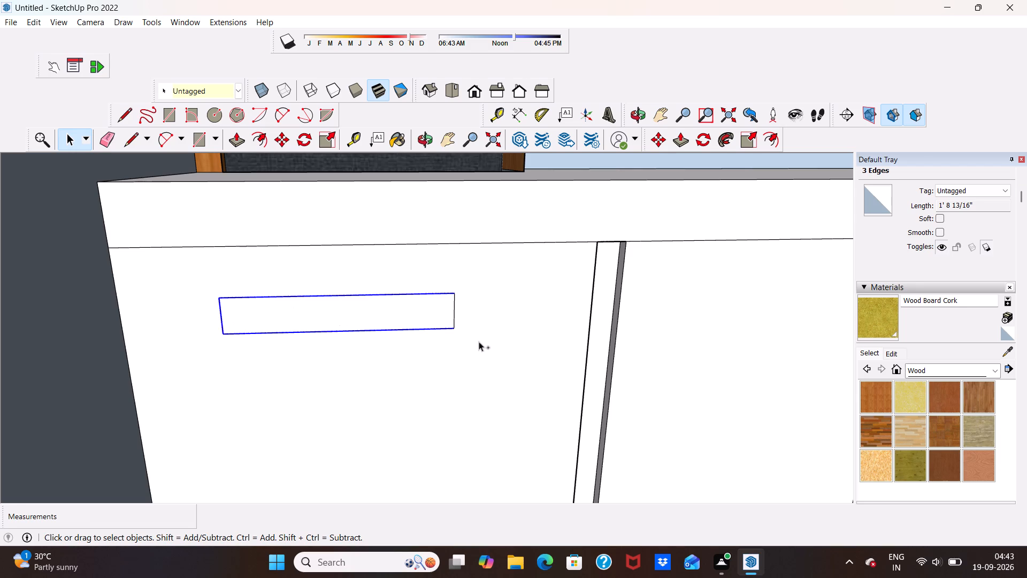
pyautogui.keyDown('ctrl'); pyautogui.scroll(4, 441, 314); pyautogui.keyUp('ctrl')
pyautogui.keyDown('ctrl'); pyautogui.click(459, 314); pyautogui.keyUp('ctrl')
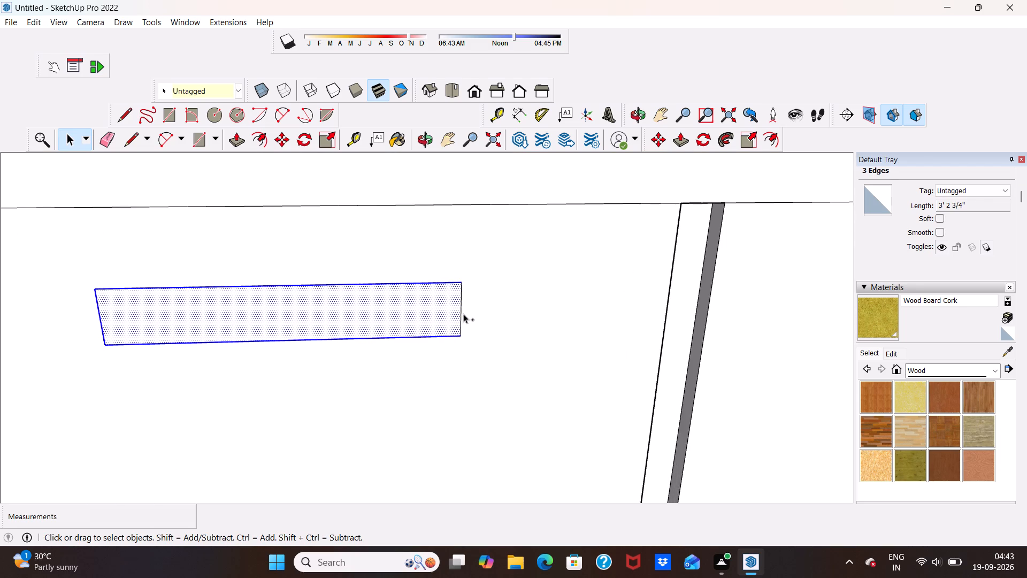
pyautogui.keyDown('ctrl'); pyautogui.click(461, 315); pyautogui.keyUp('ctrl')
pyautogui.scroll(-12, 459, 319)
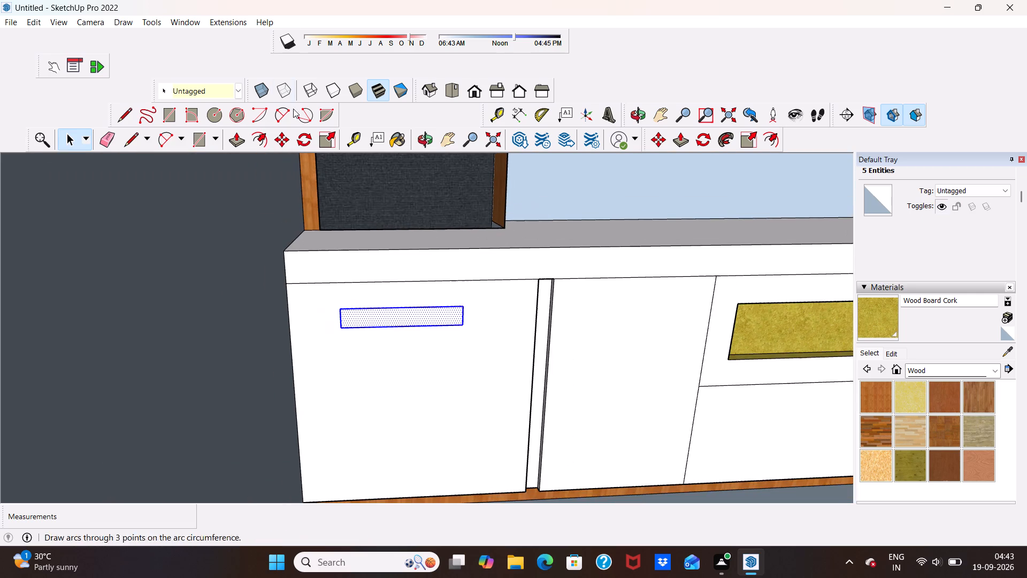
pyautogui.click(284, 143)
pyautogui.scroll(-12, 266, 276)
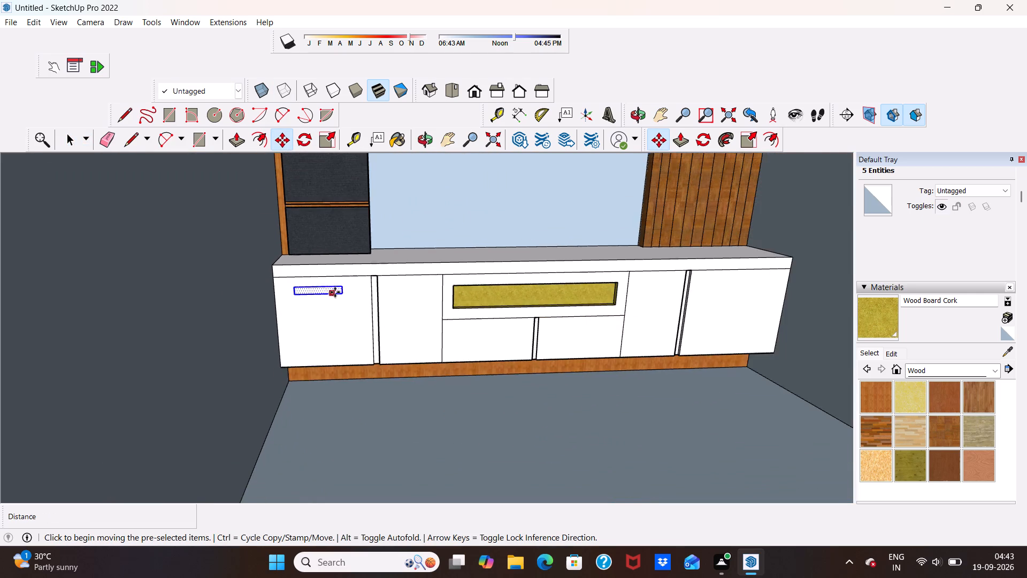
pyautogui.scroll(4, 342, 292)
pyautogui.click(344, 293)
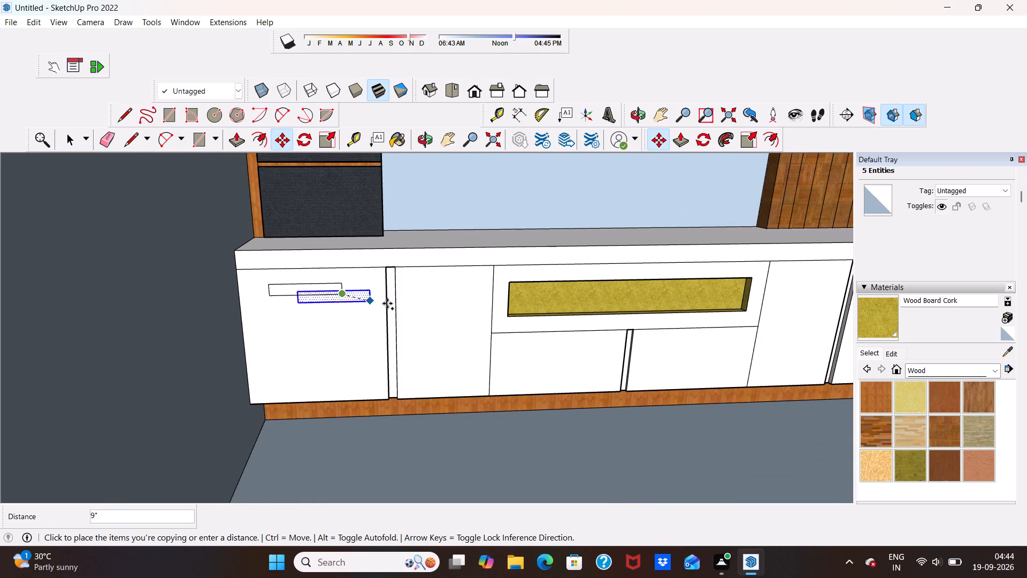
pyautogui.click(476, 294)
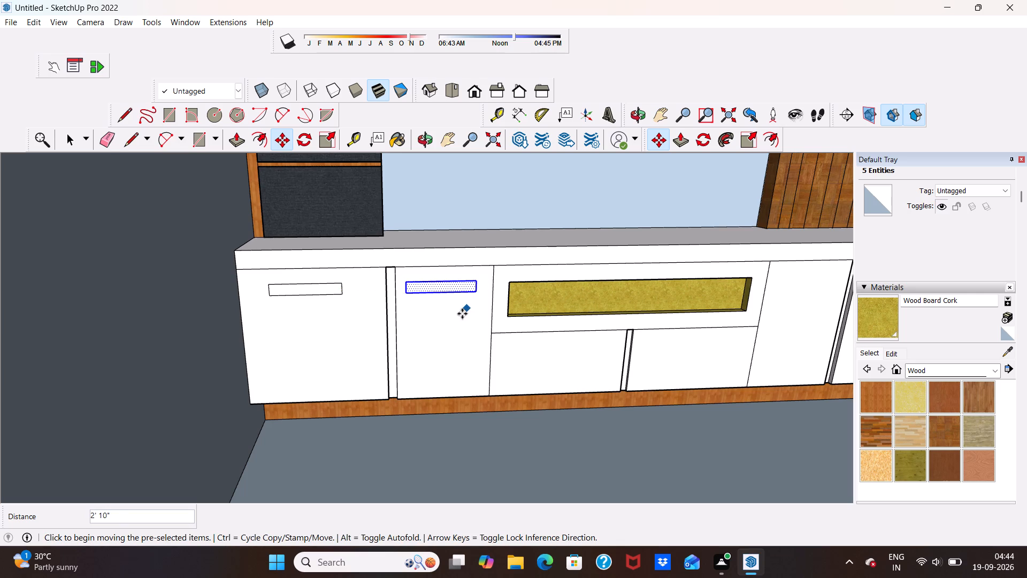
# Copy the handle rectangle about 8' 3" across onto the right narrow door, and a further 3' onto the rightmost door.
pyautogui.scroll(-4, 379, 333)
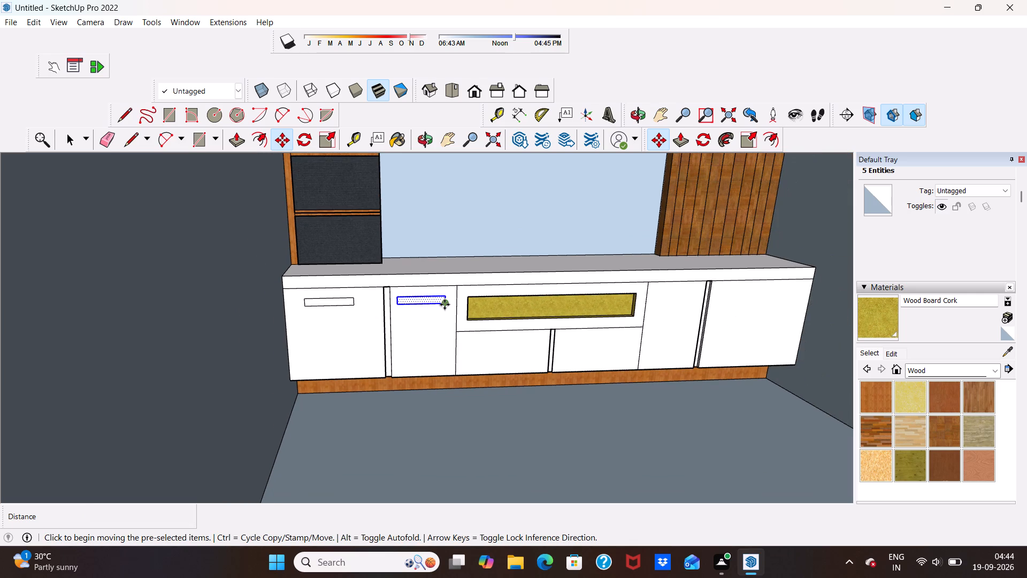
pyautogui.click(444, 305)
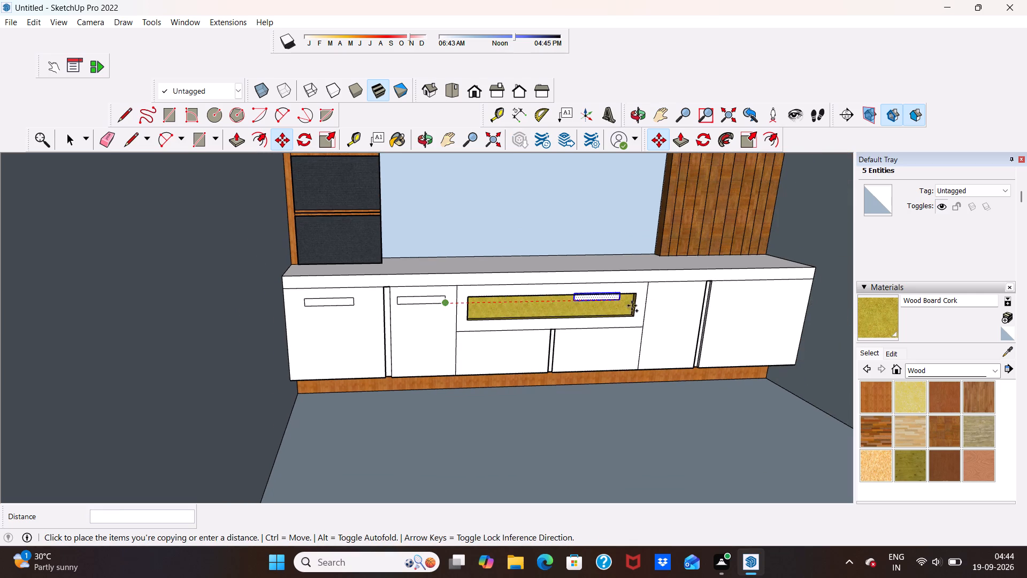
pyautogui.click(699, 297)
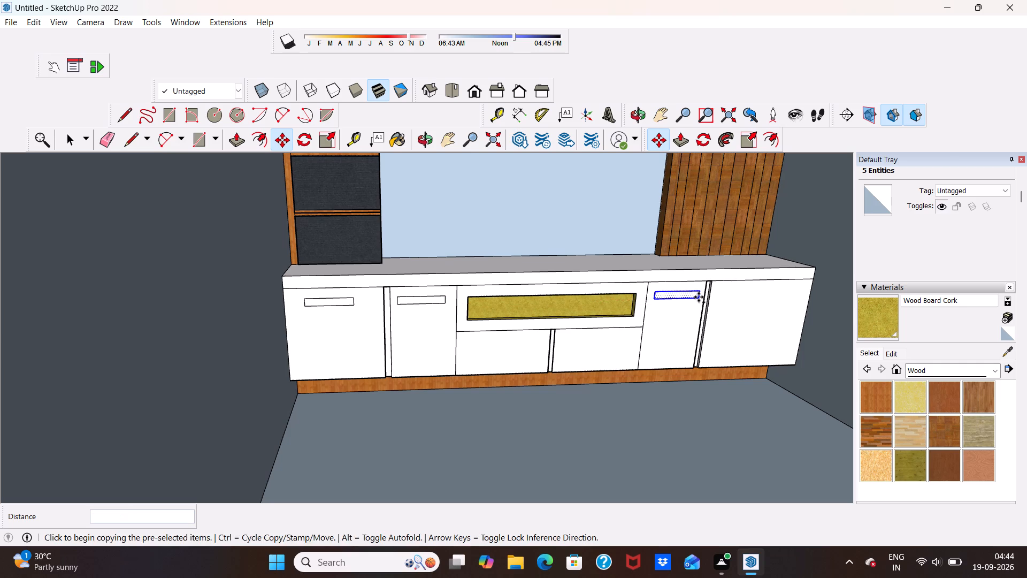
pyautogui.click(699, 297)
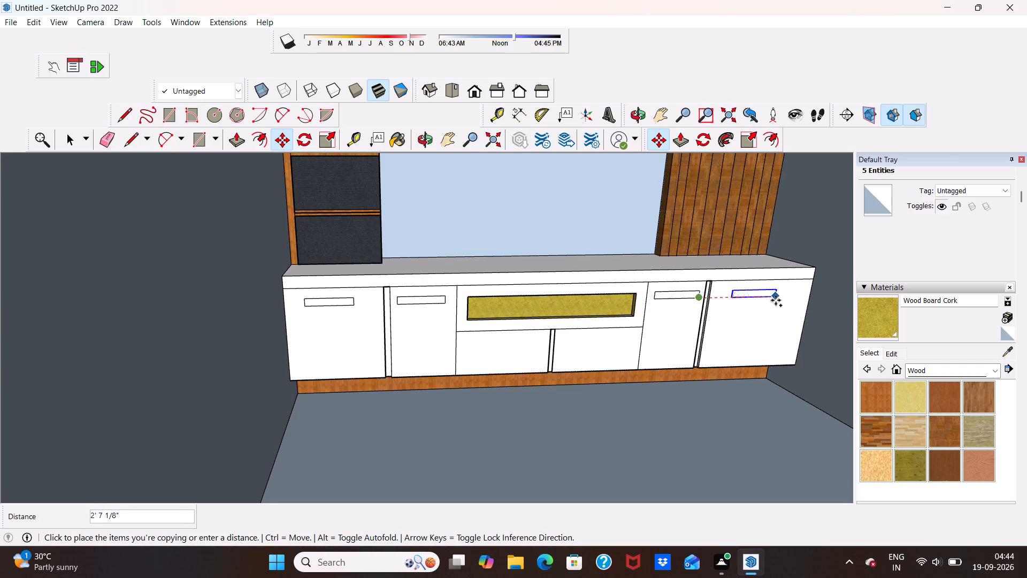
pyautogui.click(780, 300)
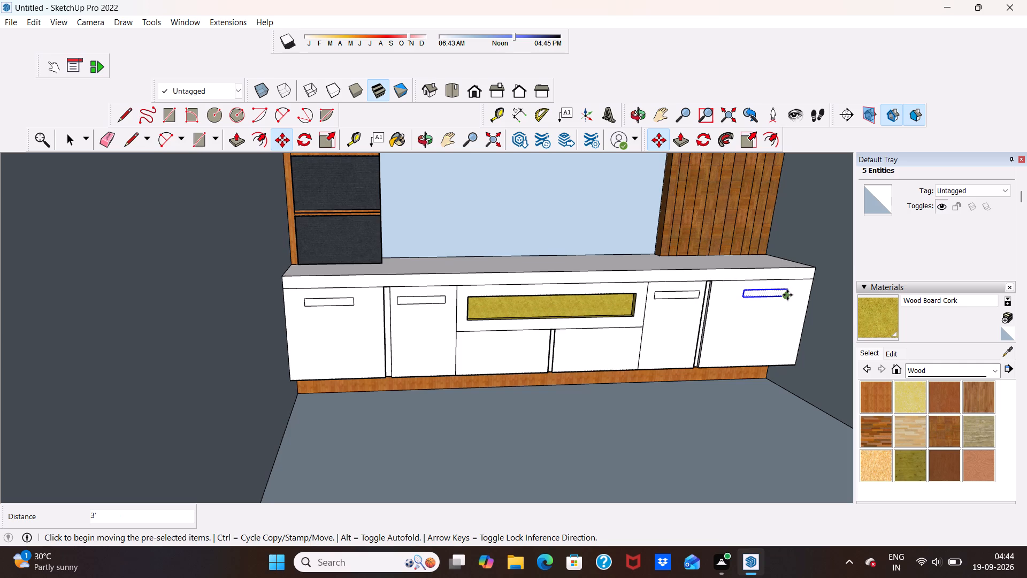
# Copy the handle rectangle from the rightmost door about 8' 9" onto the left lower panel beneath the cork recess.
pyautogui.click(787, 295)
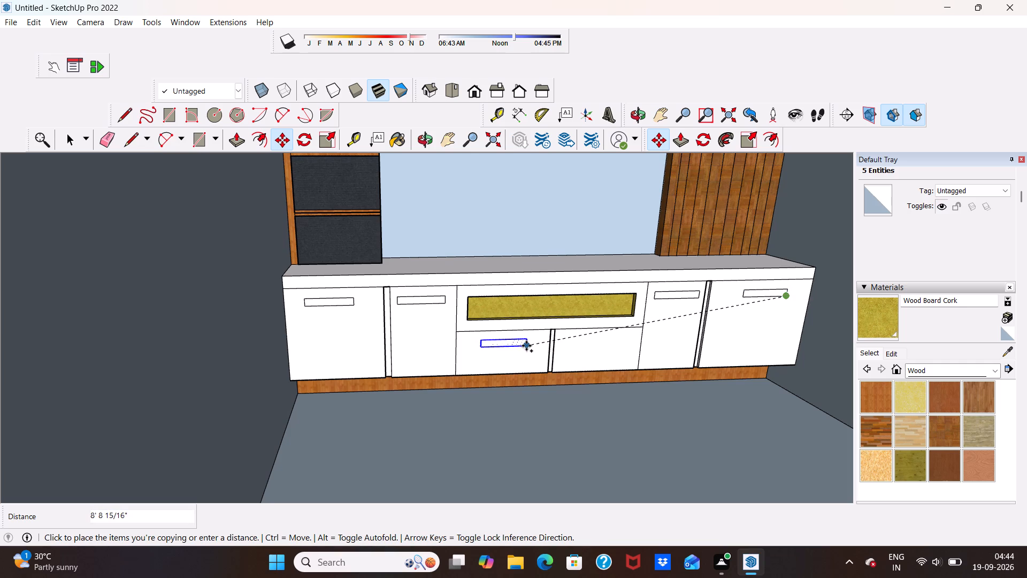
pyautogui.click(526, 346)
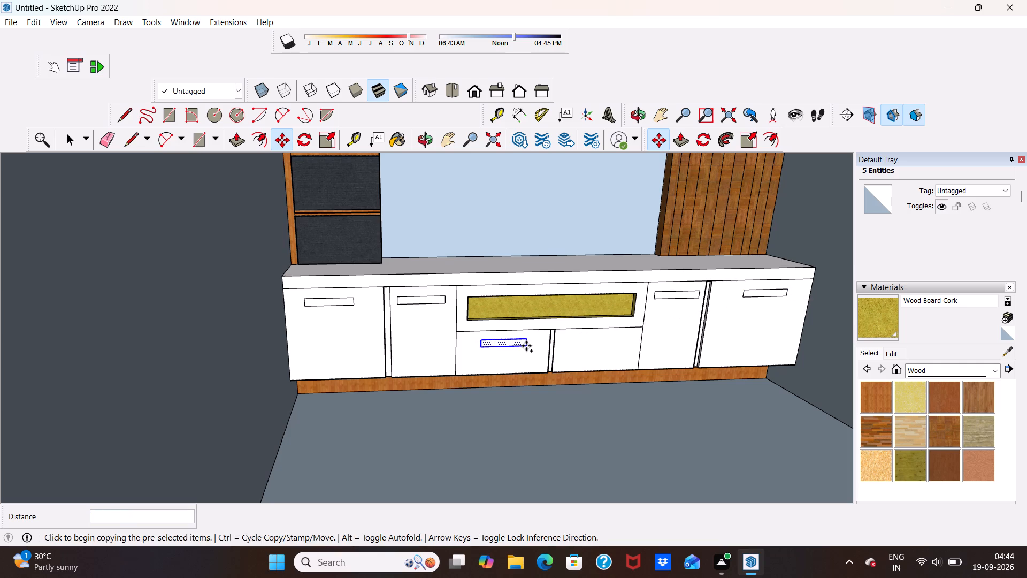
# Copy the handle rectangle about 3' across from the left lower panel onto the right lower panel beneath the cork recess.
pyautogui.click(526, 346)
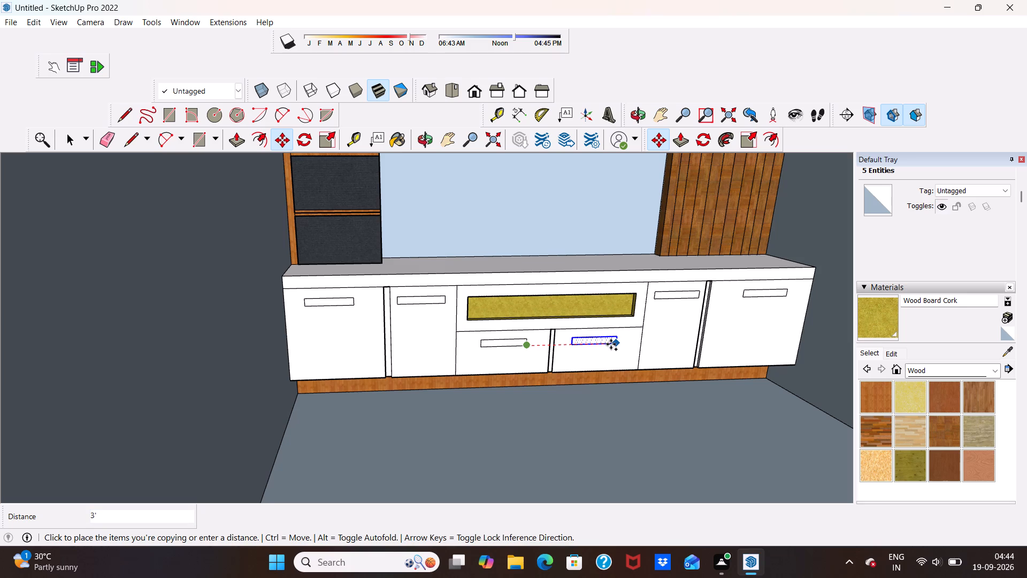
pyautogui.click(611, 344)
pyautogui.press('space')
pyautogui.scroll(-12, 542, 339)
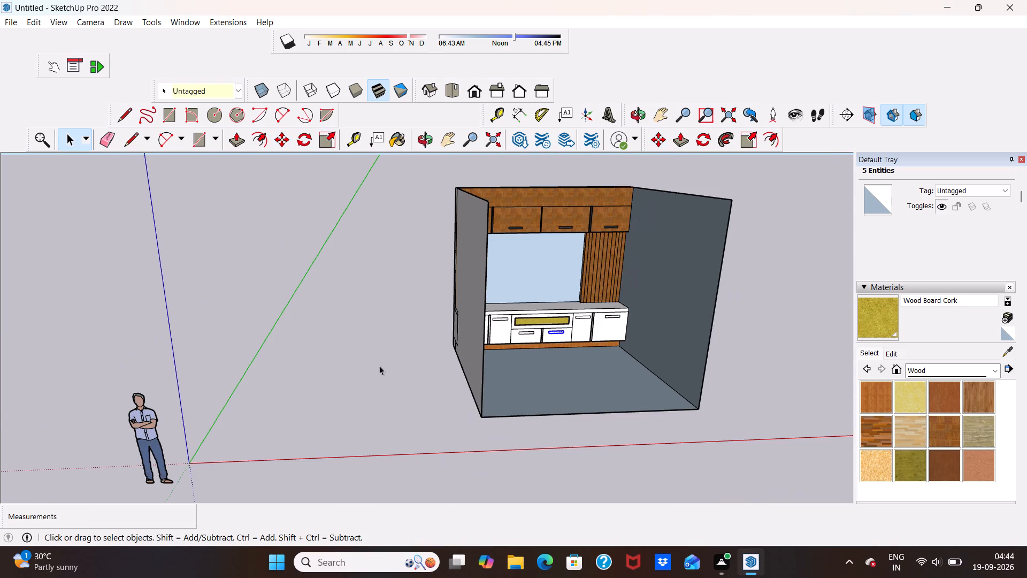
pyautogui.click(379, 366)
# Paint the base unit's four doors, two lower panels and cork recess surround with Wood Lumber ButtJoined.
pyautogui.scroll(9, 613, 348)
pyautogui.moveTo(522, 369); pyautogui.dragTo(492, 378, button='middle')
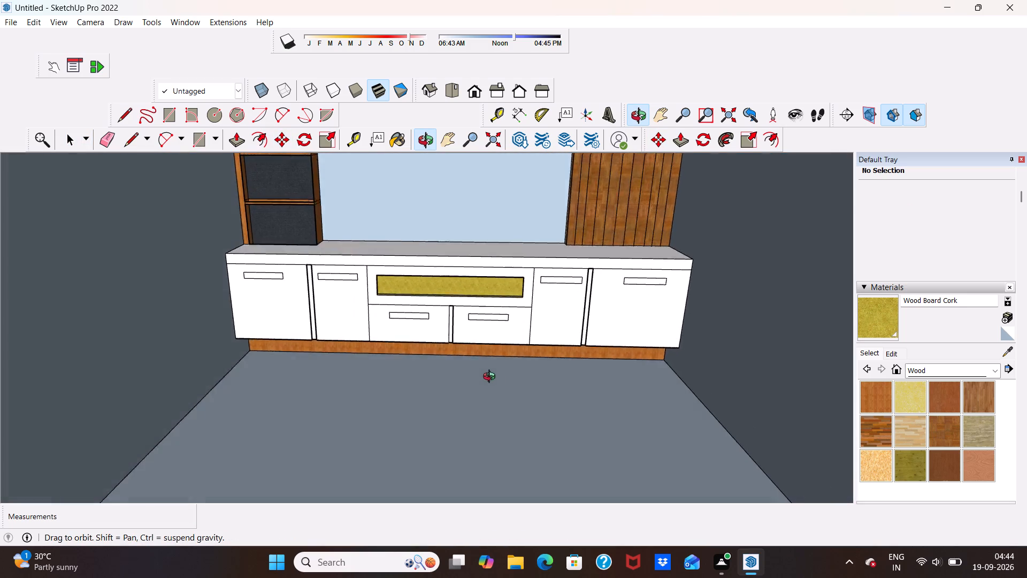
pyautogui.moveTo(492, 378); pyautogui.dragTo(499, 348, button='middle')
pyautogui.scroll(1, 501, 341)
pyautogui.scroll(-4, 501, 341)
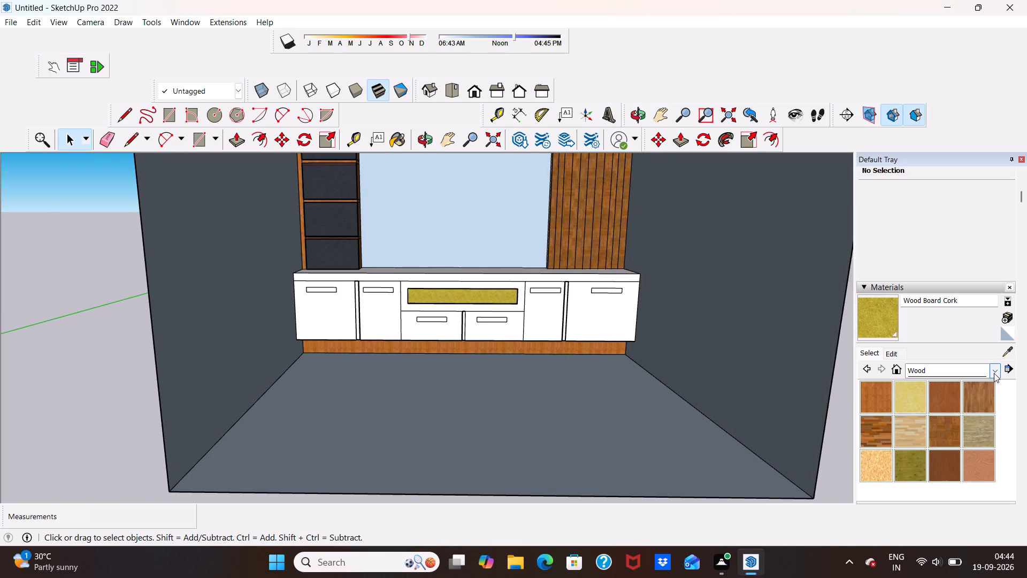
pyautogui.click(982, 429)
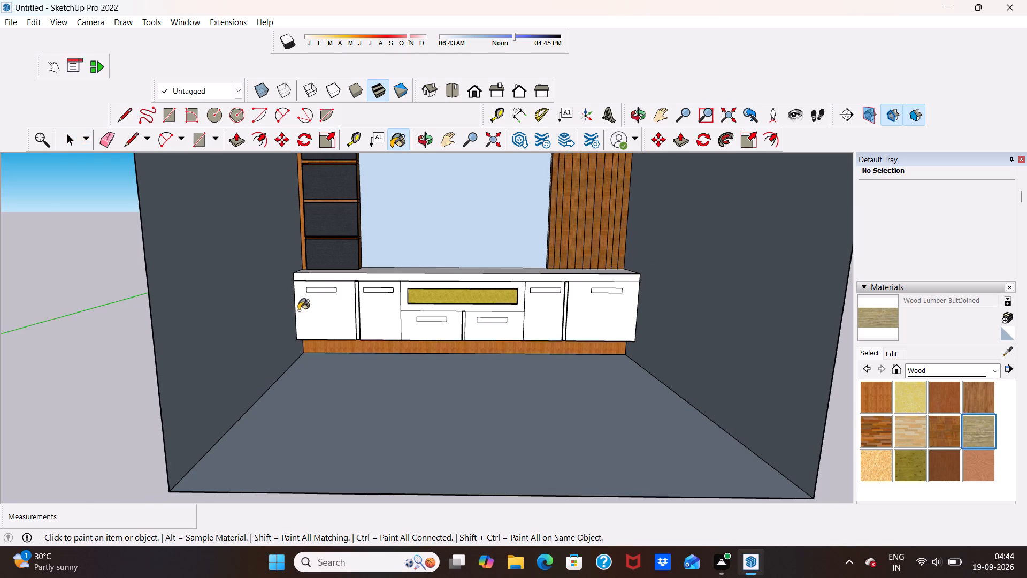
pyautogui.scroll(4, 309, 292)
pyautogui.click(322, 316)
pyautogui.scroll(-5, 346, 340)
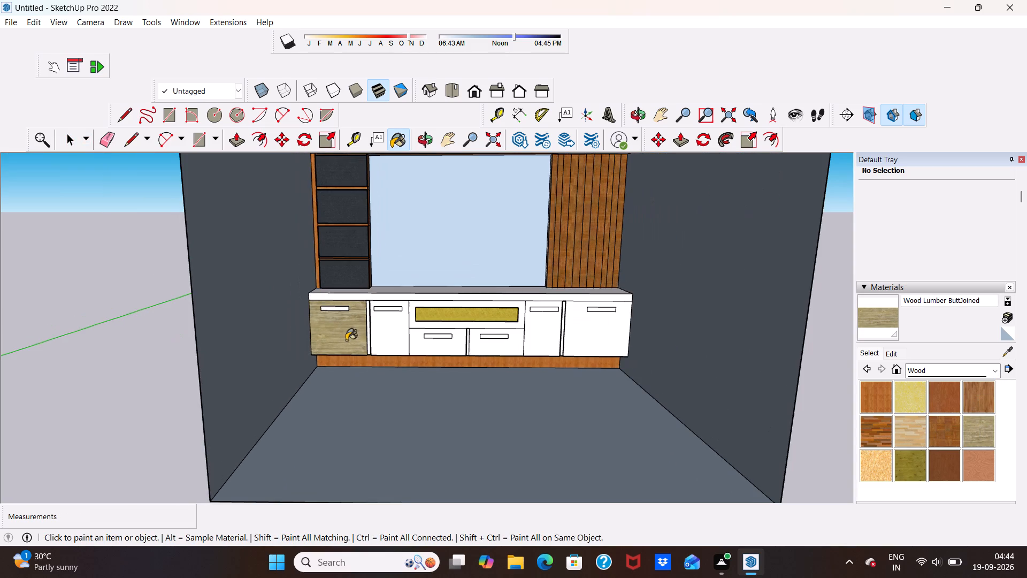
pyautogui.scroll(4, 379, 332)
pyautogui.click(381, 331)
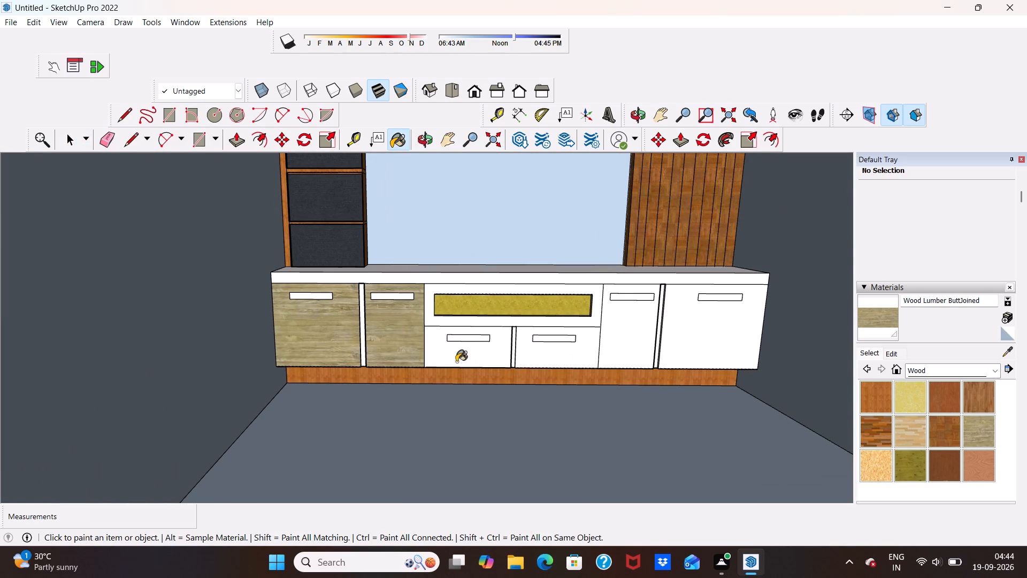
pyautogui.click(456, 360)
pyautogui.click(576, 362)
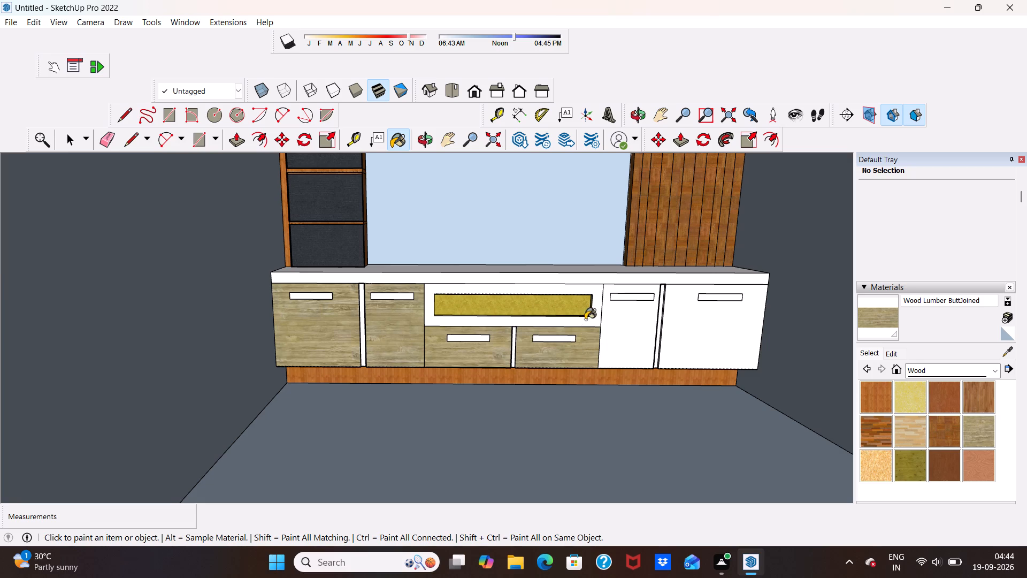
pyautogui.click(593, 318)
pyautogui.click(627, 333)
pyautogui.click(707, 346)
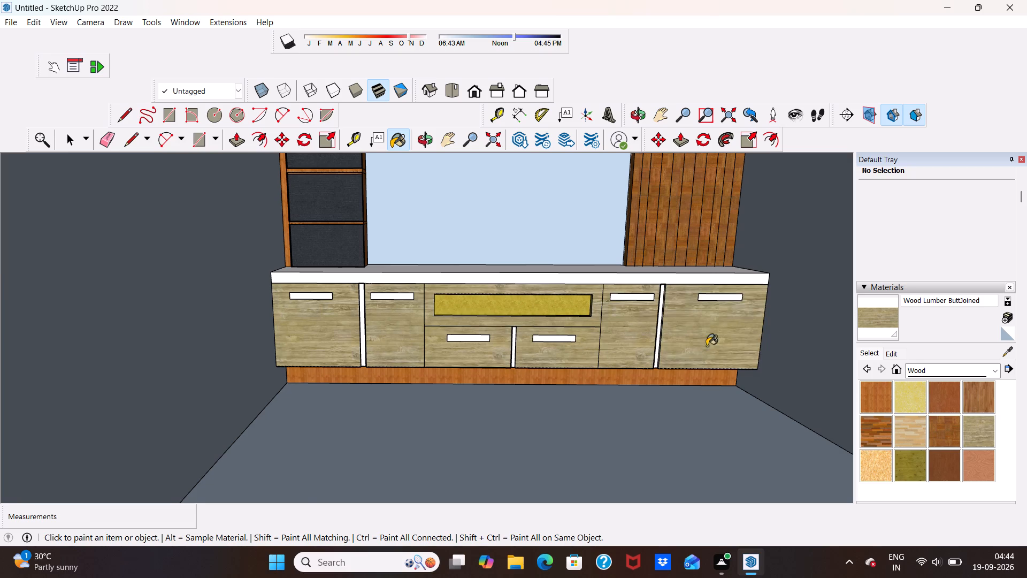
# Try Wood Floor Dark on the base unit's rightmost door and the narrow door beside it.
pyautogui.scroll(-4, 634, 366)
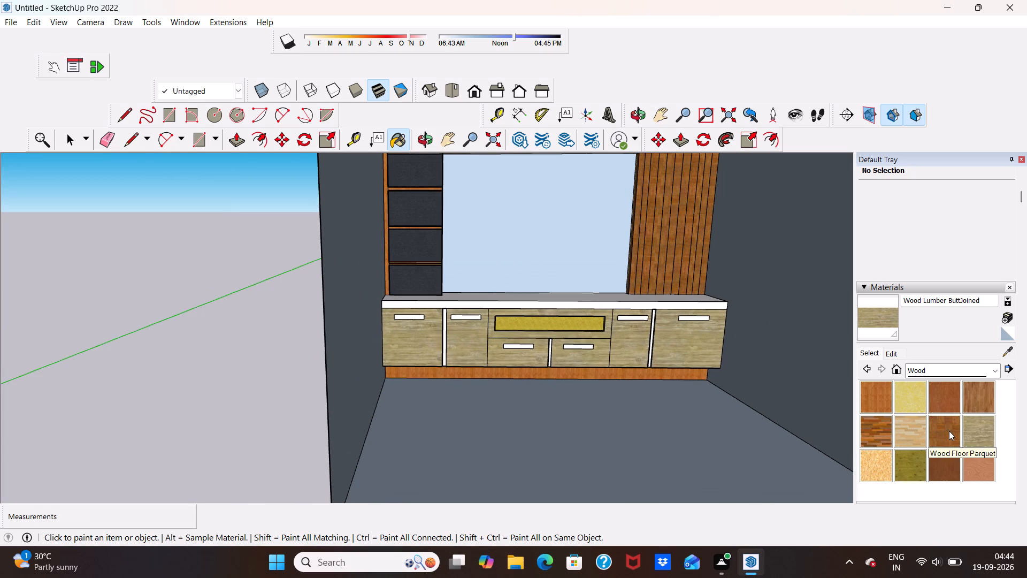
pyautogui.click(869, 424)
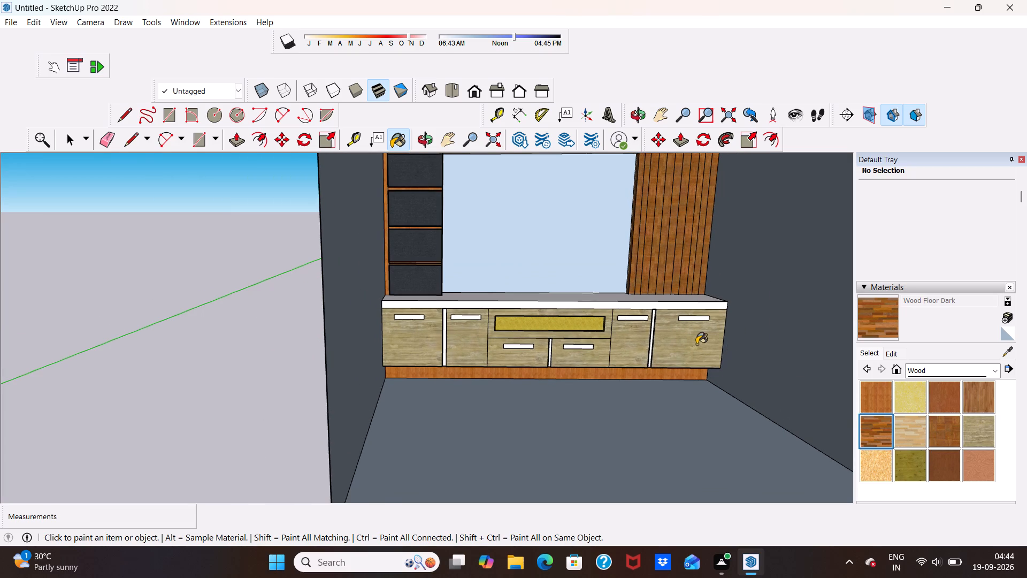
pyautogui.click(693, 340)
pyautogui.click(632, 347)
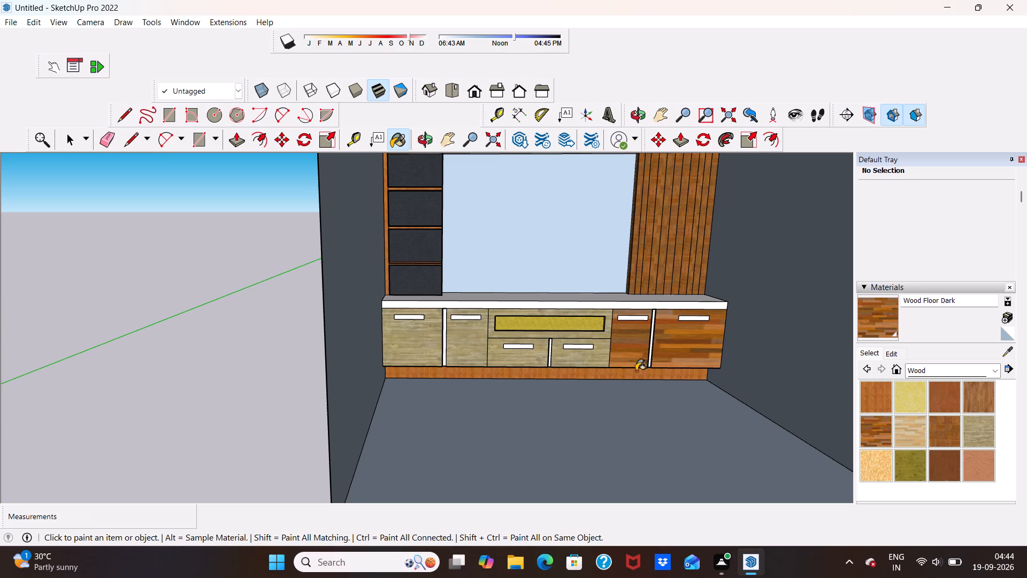
# Paint the base unit's four doors, two lower panels and cork recess surround with Wood Floor Light.
pyautogui.click(910, 436)
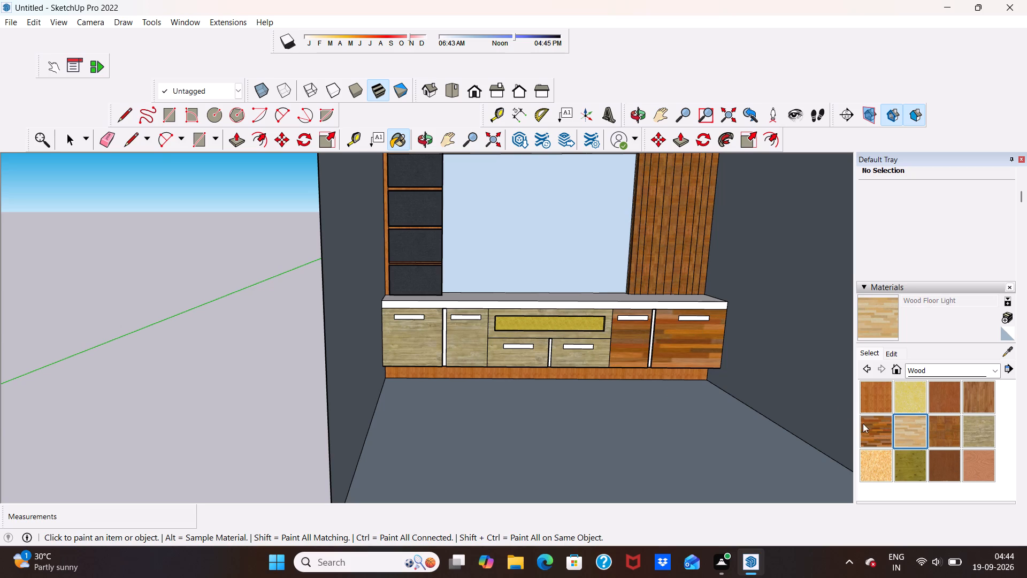
pyautogui.click(681, 339)
pyautogui.click(629, 337)
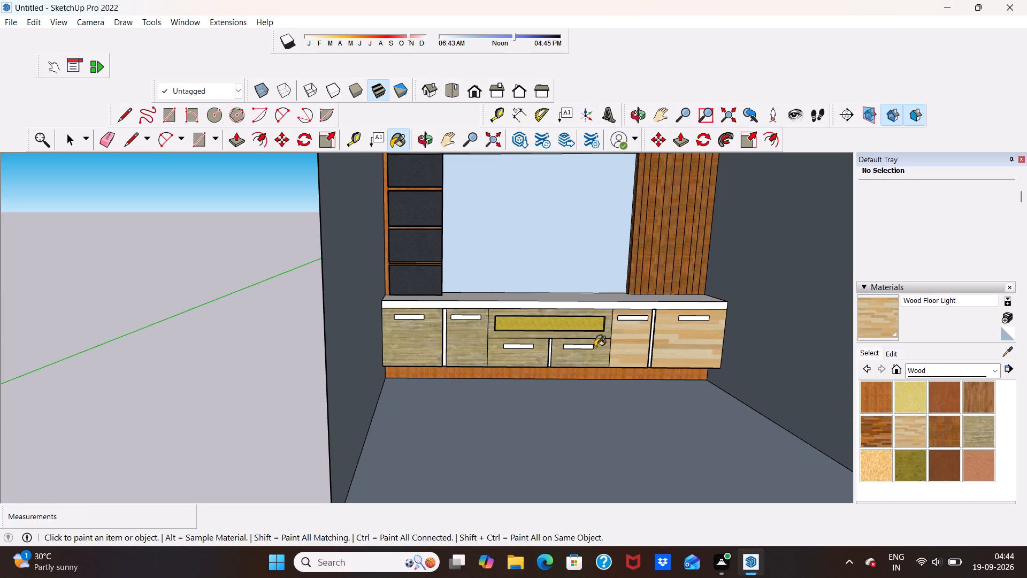
pyautogui.click(598, 357)
pyautogui.click(608, 335)
pyautogui.click(537, 362)
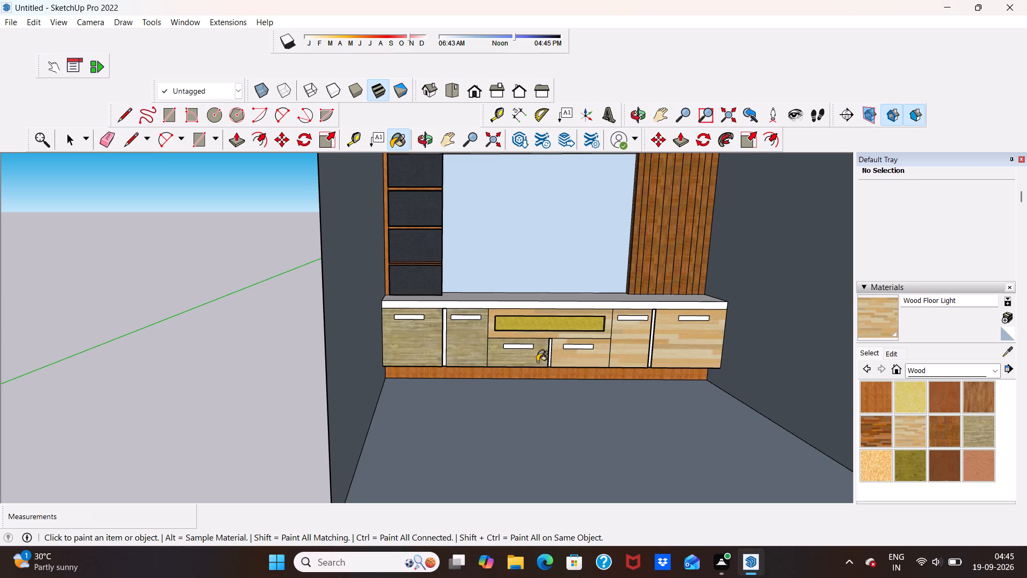
pyautogui.click(470, 352)
pyautogui.click(407, 342)
# Paint the base unit's countertop surface and its front edge with Wood Floor Light.
pyautogui.scroll(-2, 419, 355)
pyautogui.scroll(1, 419, 355)
pyautogui.scroll(-3, 419, 355)
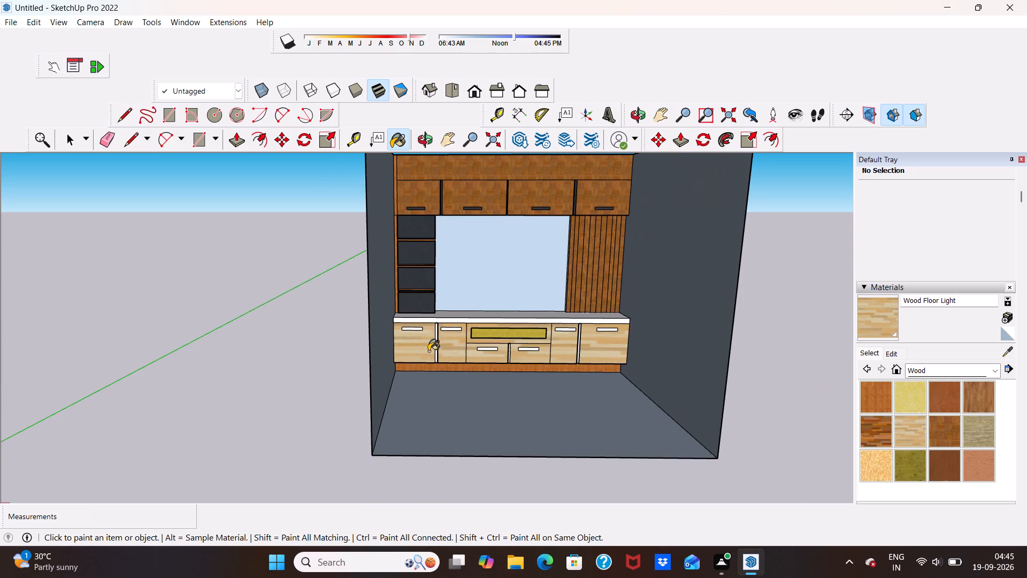
pyautogui.scroll(5, 457, 323)
pyautogui.moveTo(457, 322); pyautogui.dragTo(472, 368, button='middle')
pyautogui.scroll(3, 484, 315)
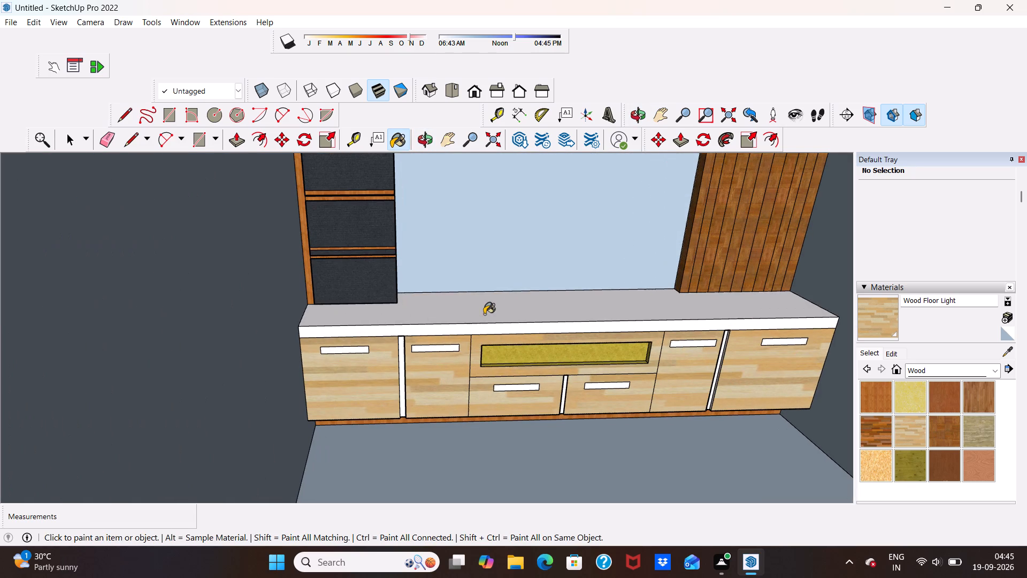
pyautogui.click(484, 314)
pyautogui.click(481, 329)
pyautogui.scroll(-5, 495, 276)
# Paint the six handle rectangles on the base unit's doors and lower panels with Wood Plywood Knots.
pyautogui.moveTo(493, 347); pyautogui.dragTo(488, 332, button='middle')
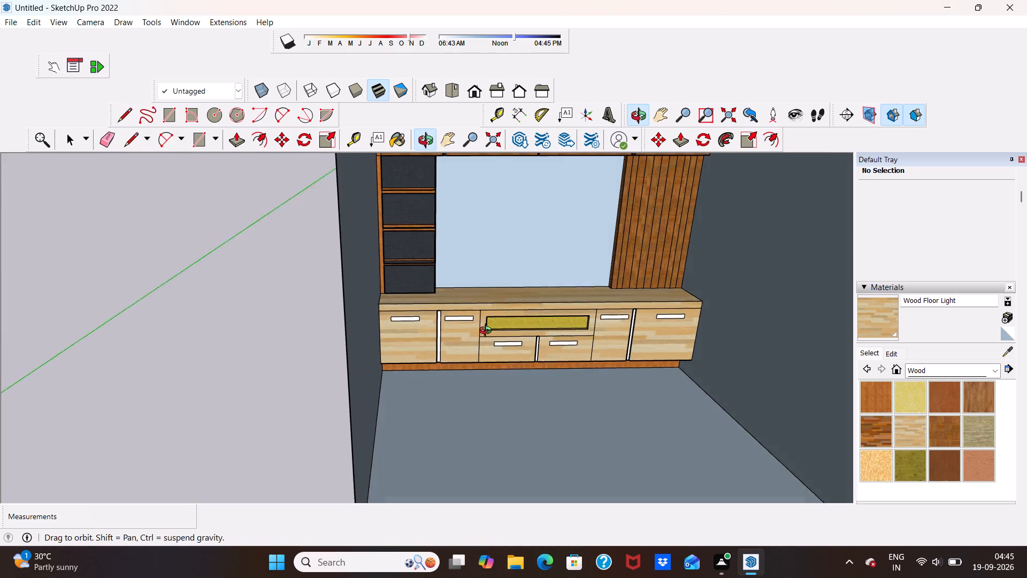
pyautogui.moveTo(488, 332); pyautogui.dragTo(480, 273, button='middle')
pyautogui.scroll(6, 463, 332)
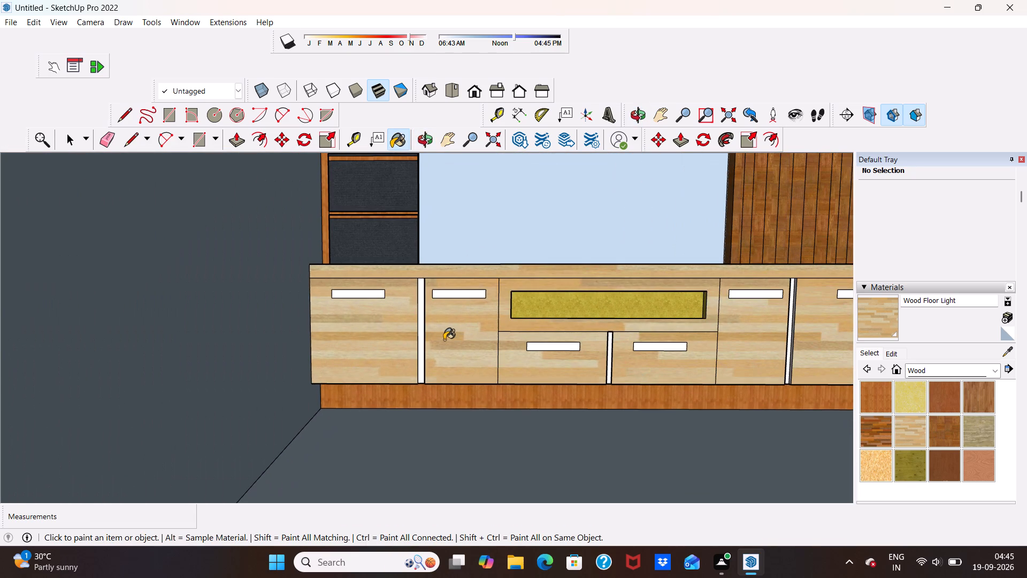
pyautogui.scroll(-6, 440, 339)
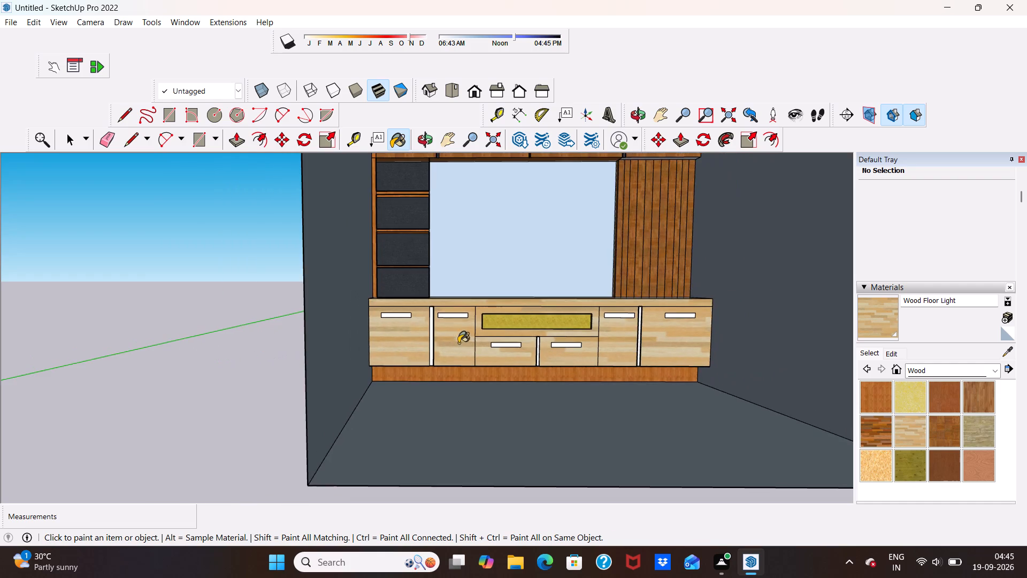
pyautogui.scroll(4, 440, 337)
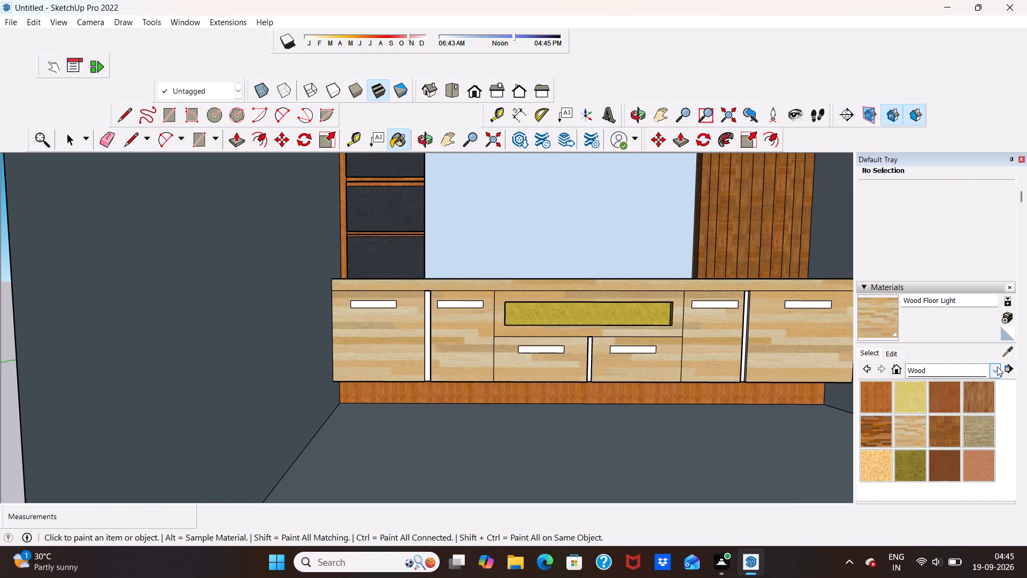
pyautogui.click(910, 466)
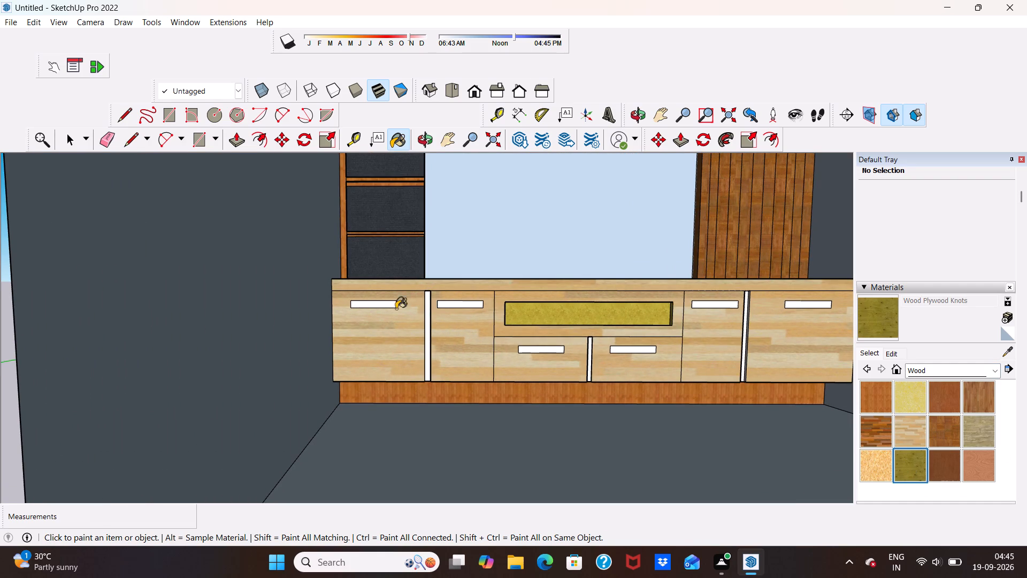
pyautogui.scroll(5, 375, 307)
pyautogui.click(374, 300)
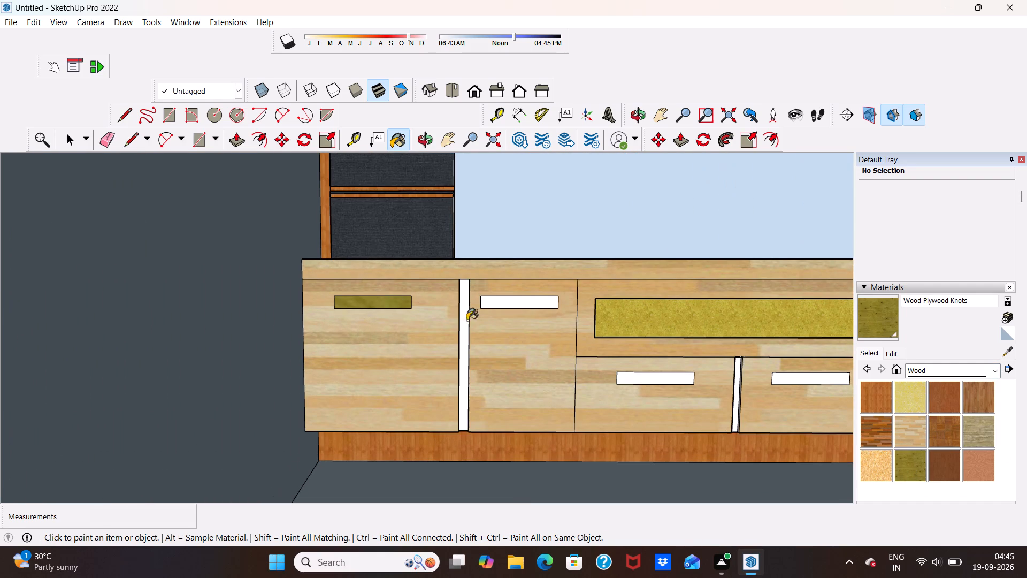
pyautogui.click(531, 304)
pyautogui.scroll(-6, 450, 348)
pyautogui.scroll(5, 609, 373)
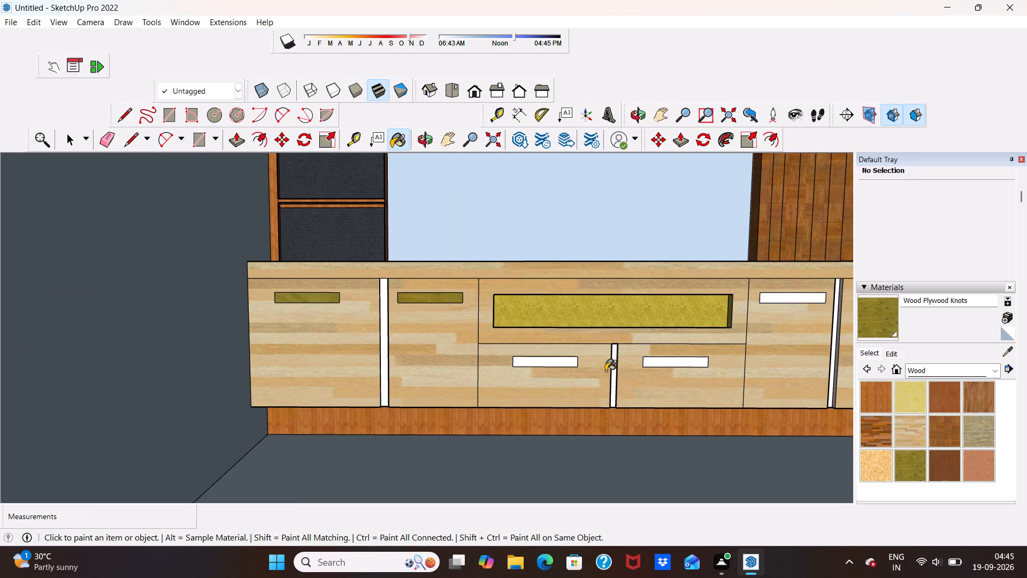
pyautogui.click(558, 363)
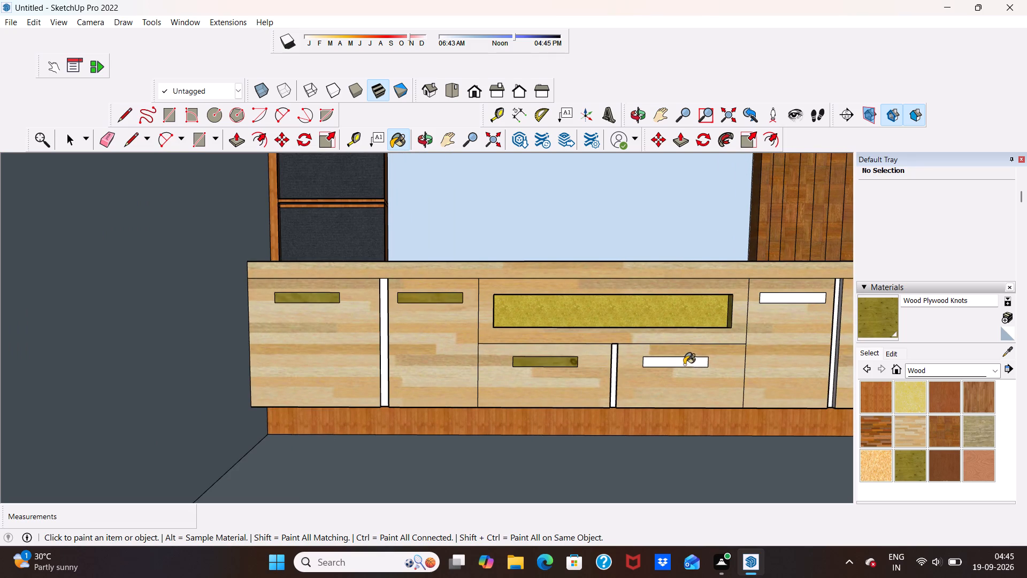
pyautogui.click(684, 364)
pyautogui.scroll(-10, 676, 389)
pyautogui.scroll(10, 765, 368)
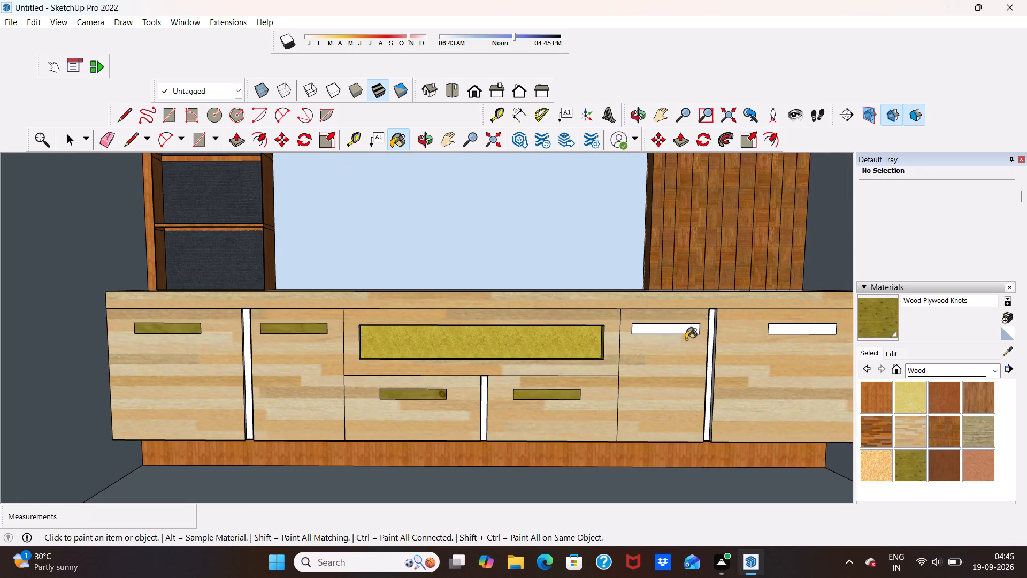
pyautogui.click(676, 332)
pyautogui.scroll(-9, 568, 353)
pyautogui.scroll(9, 672, 342)
pyautogui.click(667, 343)
pyautogui.scroll(-4, 680, 345)
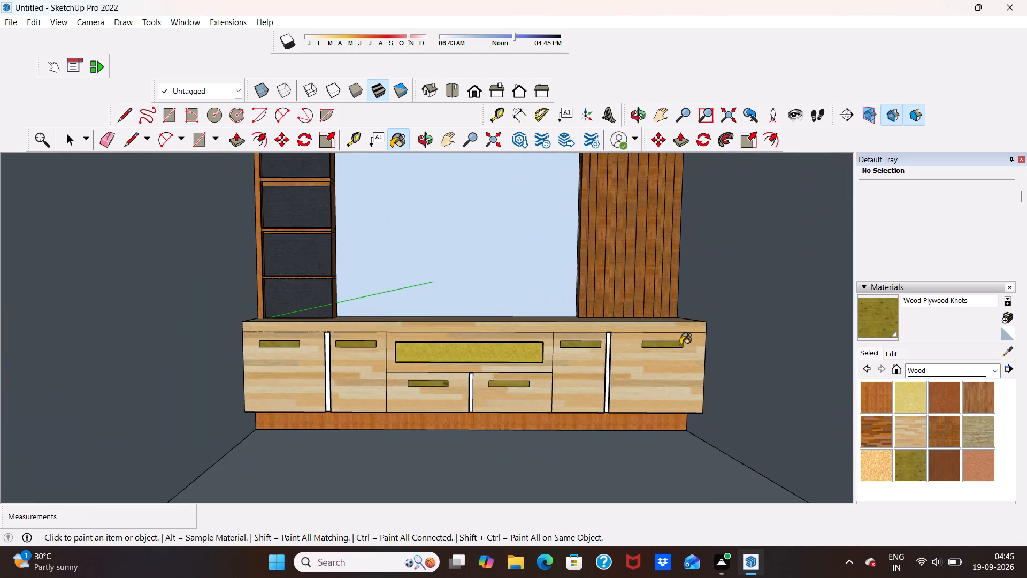
# Paint the three white vertical grooves between the base unit's doors and lower panels with Formica Speckled Grey.
pyautogui.scroll(-5, 680, 345)
pyautogui.scroll(-4, 581, 386)
pyautogui.scroll(4, 654, 384)
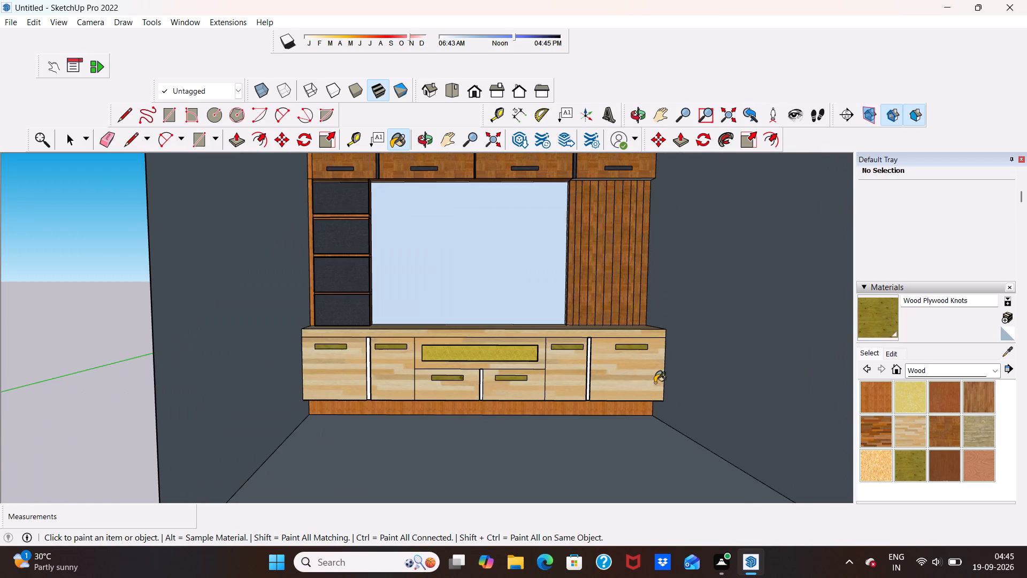
pyautogui.scroll(7, 374, 347)
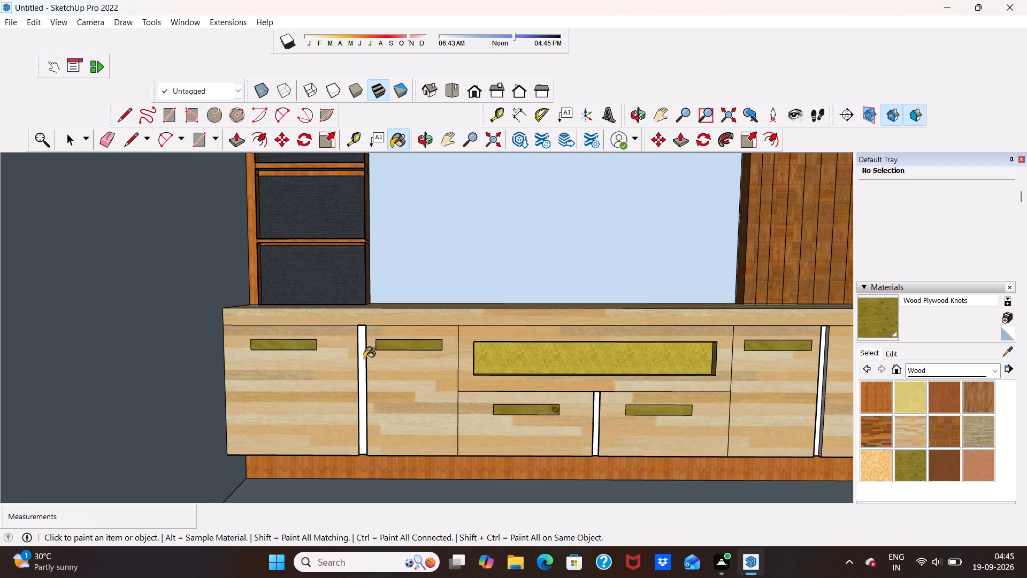
pyautogui.click(997, 368)
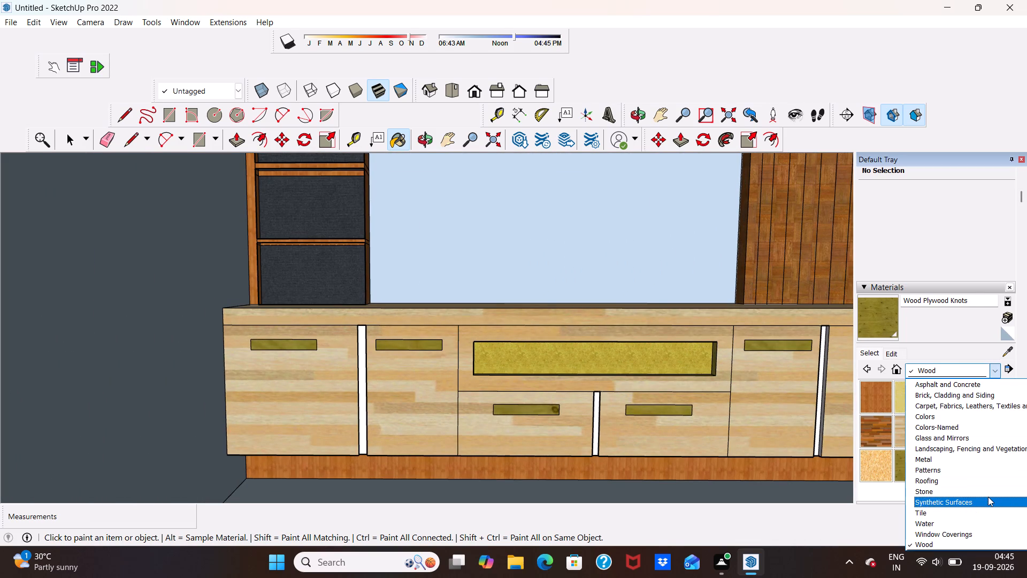
pyautogui.click(988, 497)
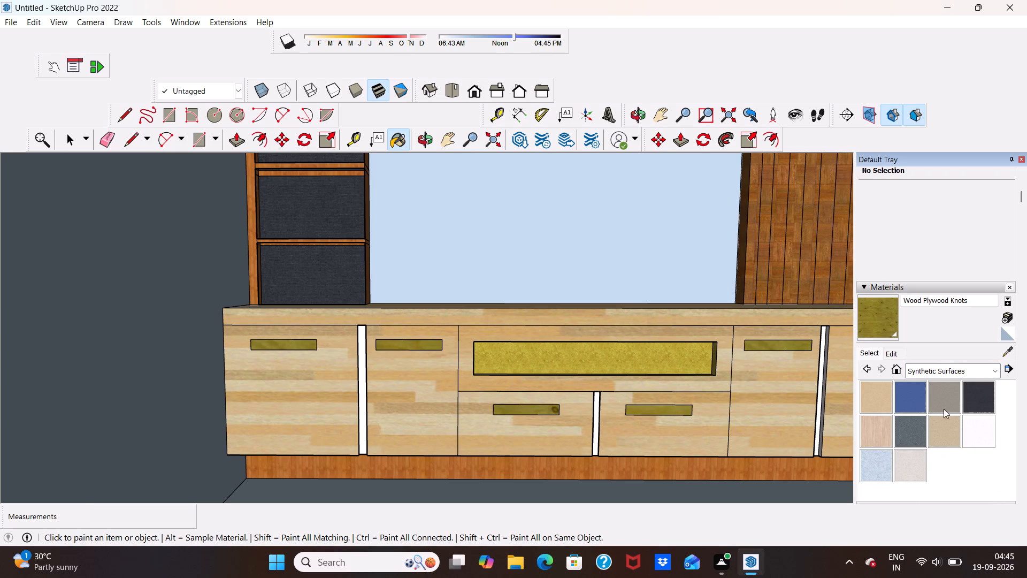
pyautogui.click(910, 425)
pyautogui.scroll(7, 377, 367)
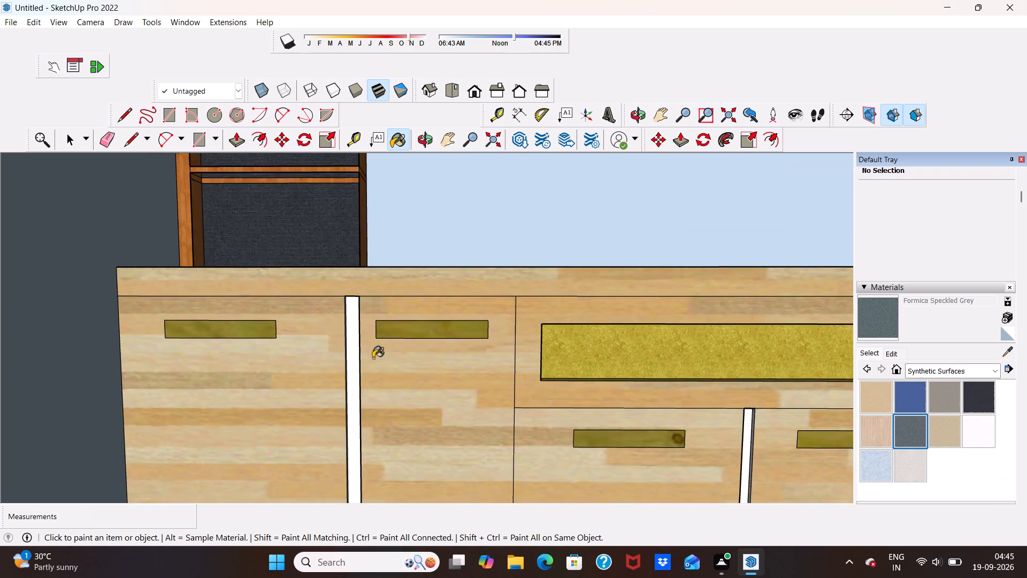
pyautogui.scroll(5, 373, 358)
pyautogui.click(332, 332)
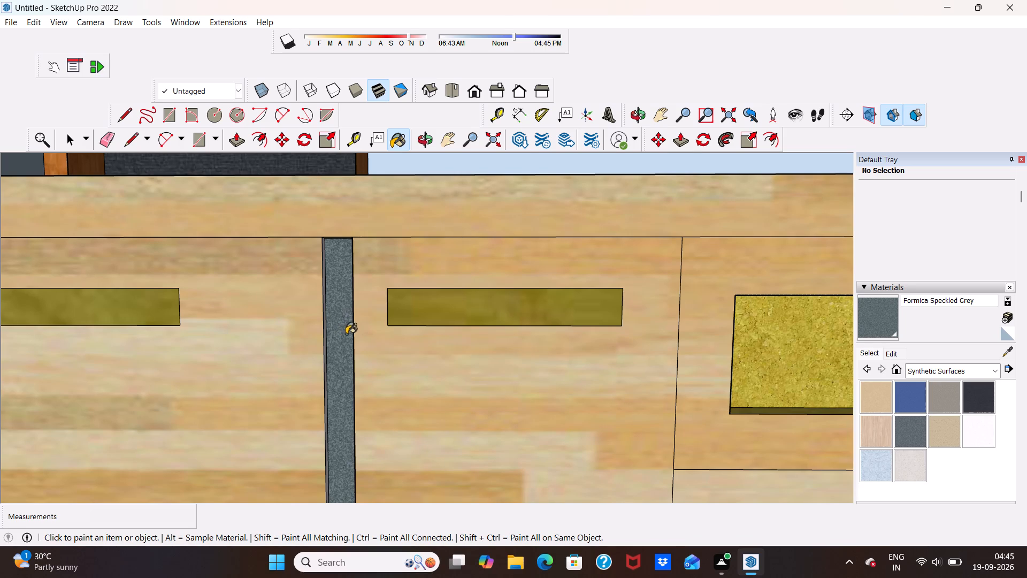
pyautogui.scroll(-12, 346, 311)
pyautogui.scroll(2, 663, 391)
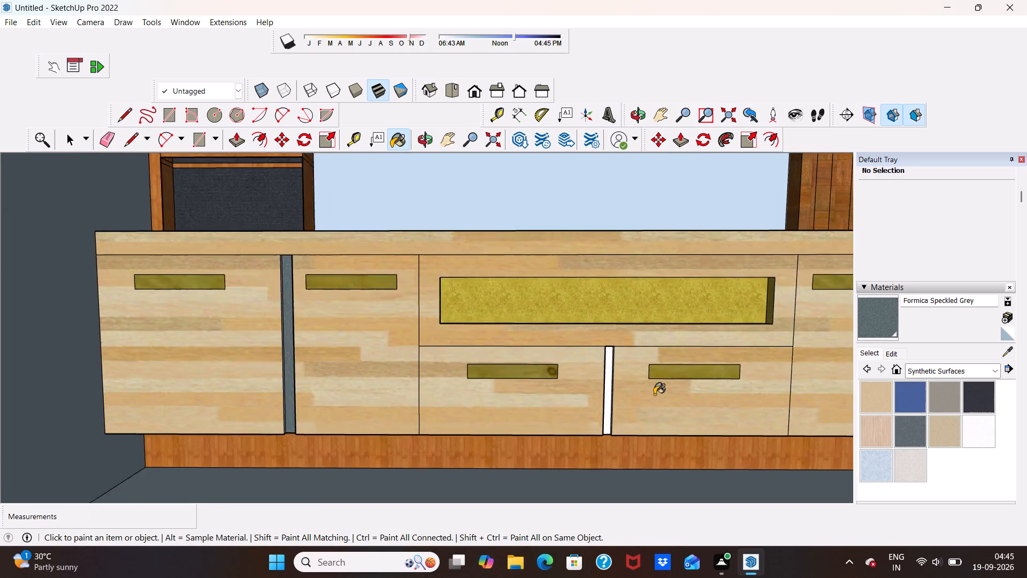
pyautogui.scroll(8, 654, 394)
pyautogui.click(573, 377)
pyautogui.scroll(-8, 577, 374)
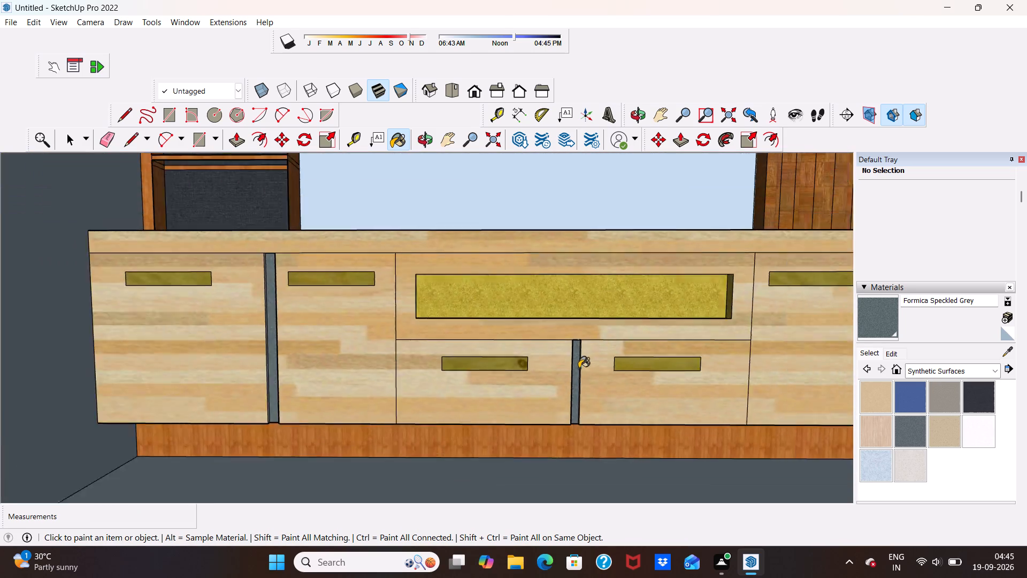
pyautogui.scroll(-9, 579, 368)
pyautogui.scroll(11, 796, 358)
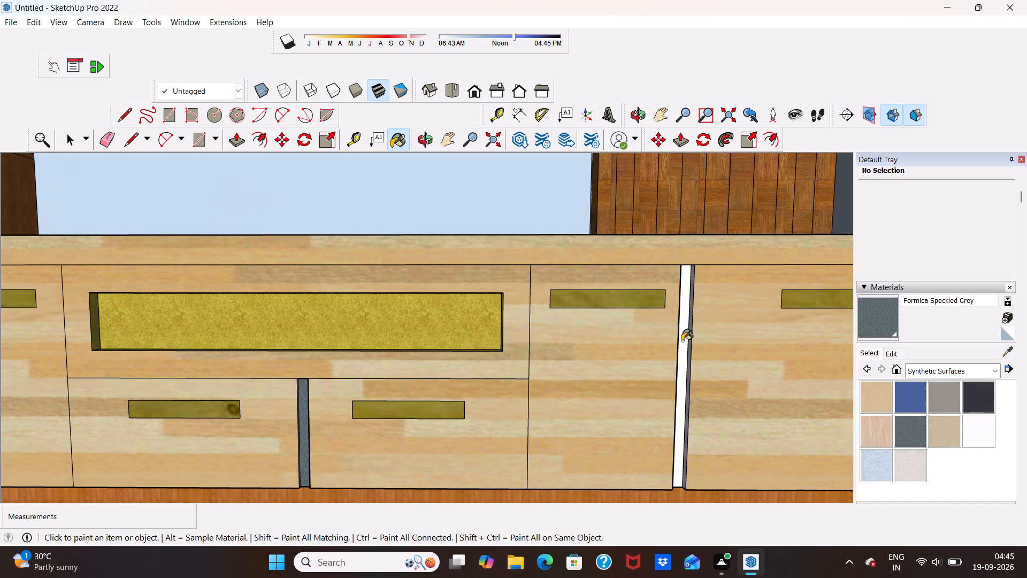
pyautogui.click(682, 340)
pyautogui.scroll(-20, 679, 345)
pyautogui.scroll(-3, 679, 345)
pyautogui.scroll(9, 757, 354)
pyautogui.press('space')
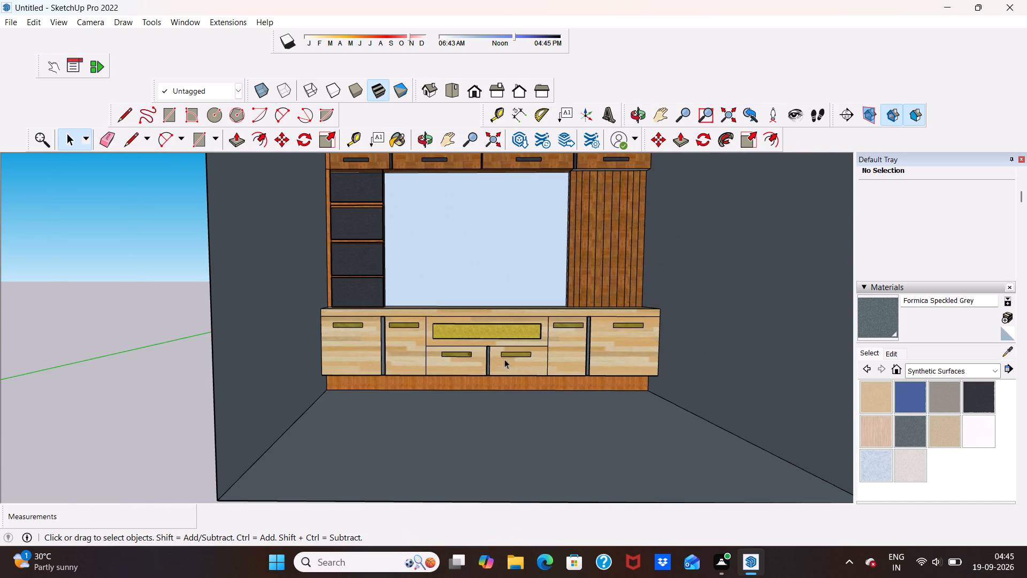
# Examine the painted wall unit and the whole room from close up and from a distance.
pyautogui.moveTo(497, 362); pyautogui.dragTo(495, 368, button='middle')
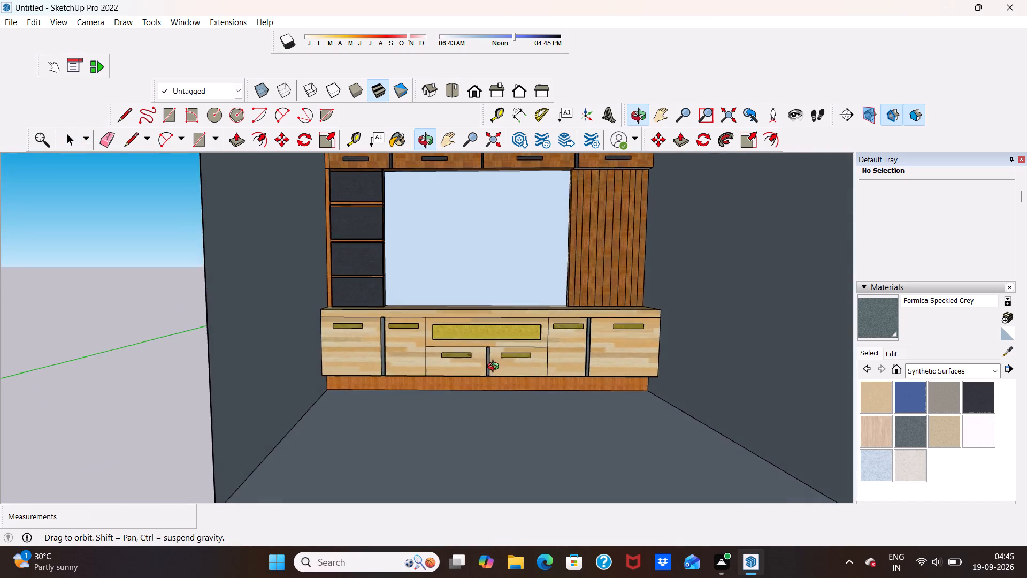
pyautogui.moveTo(495, 368); pyautogui.dragTo(495, 358, button='middle')
pyautogui.scroll(4, 517, 330)
pyautogui.scroll(-16, 517, 328)
pyautogui.moveTo(519, 344); pyautogui.dragTo(503, 362, button='middle')
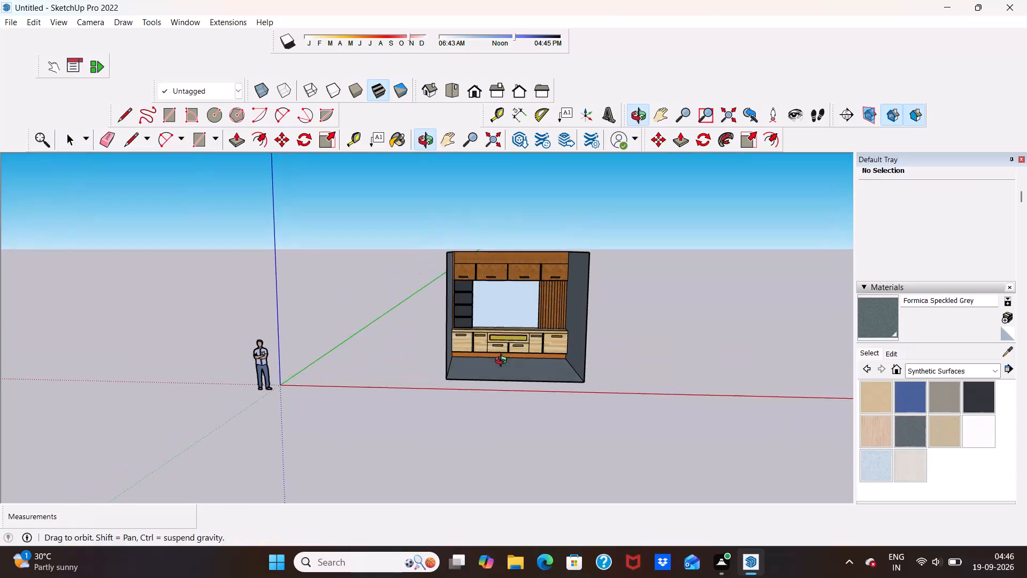
pyautogui.moveTo(503, 362); pyautogui.dragTo(501, 365, button='middle')
pyautogui.scroll(9, 558, 296)
pyautogui.scroll(2, 486, 315)
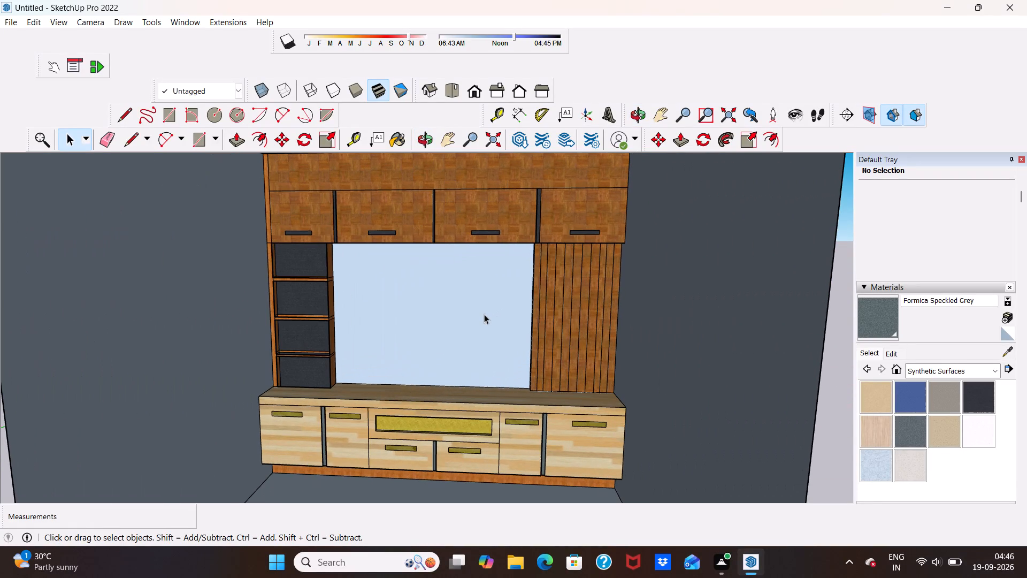
pyautogui.scroll(-4, 497, 300)
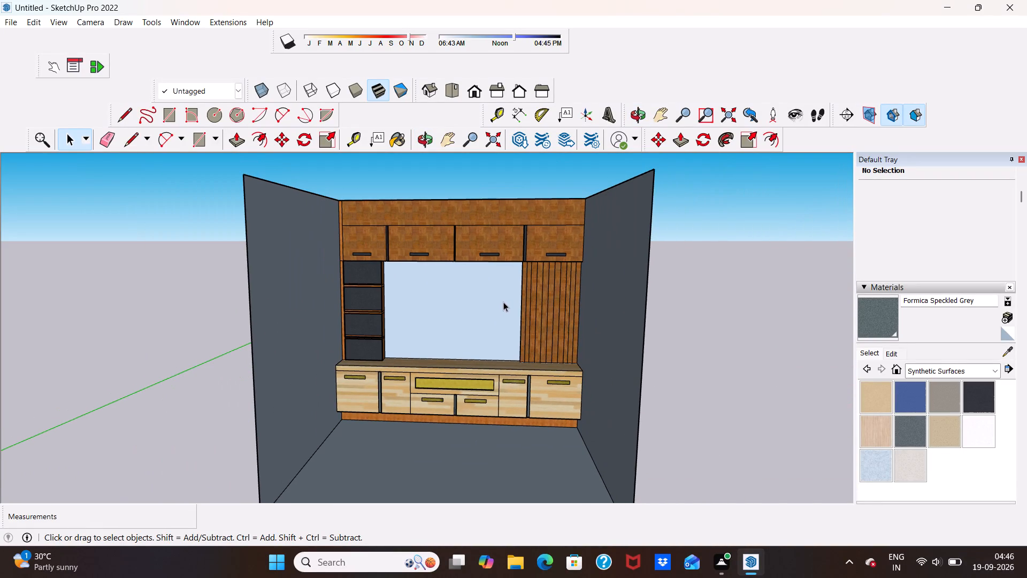
pyautogui.scroll(-4, 506, 298)
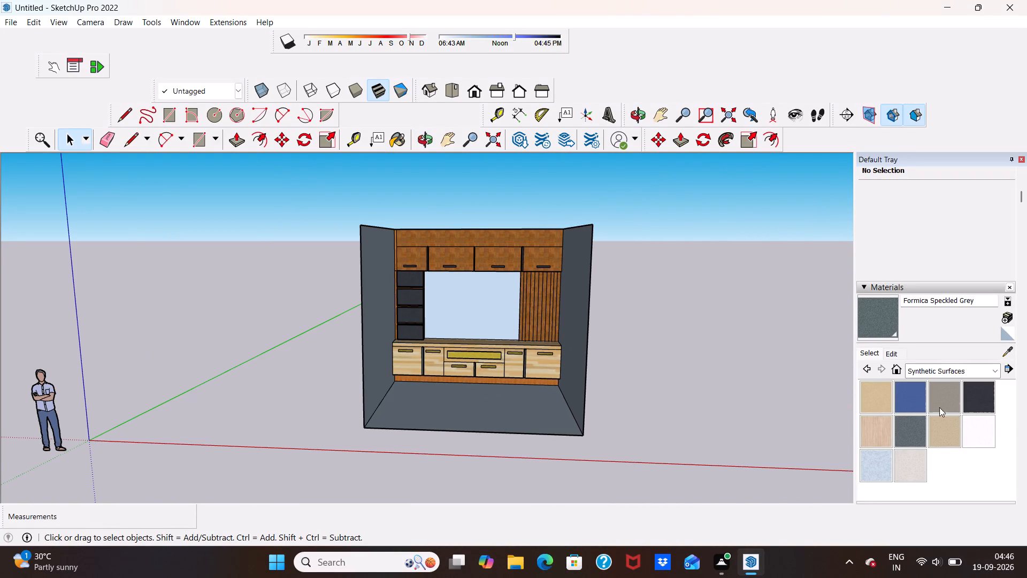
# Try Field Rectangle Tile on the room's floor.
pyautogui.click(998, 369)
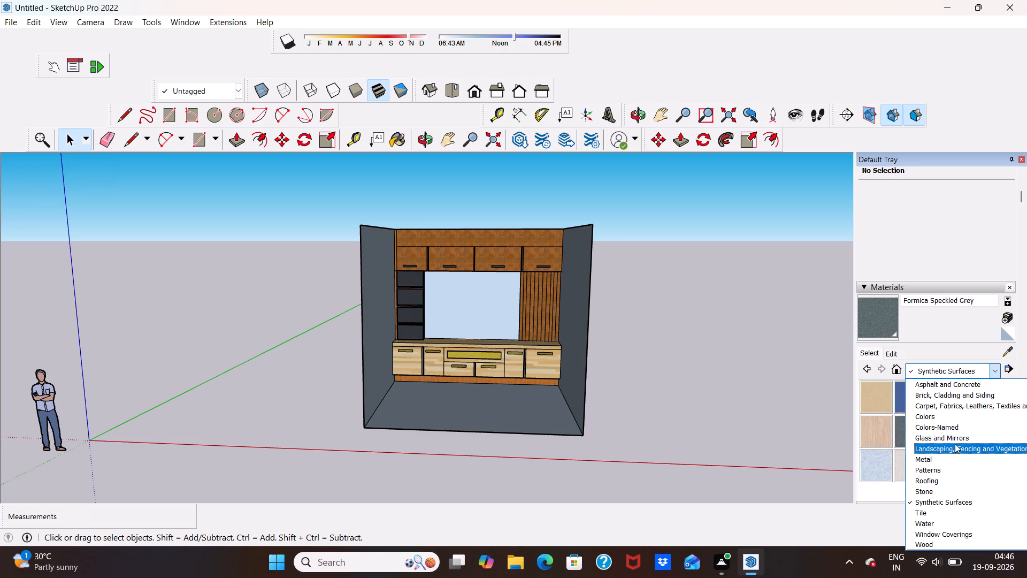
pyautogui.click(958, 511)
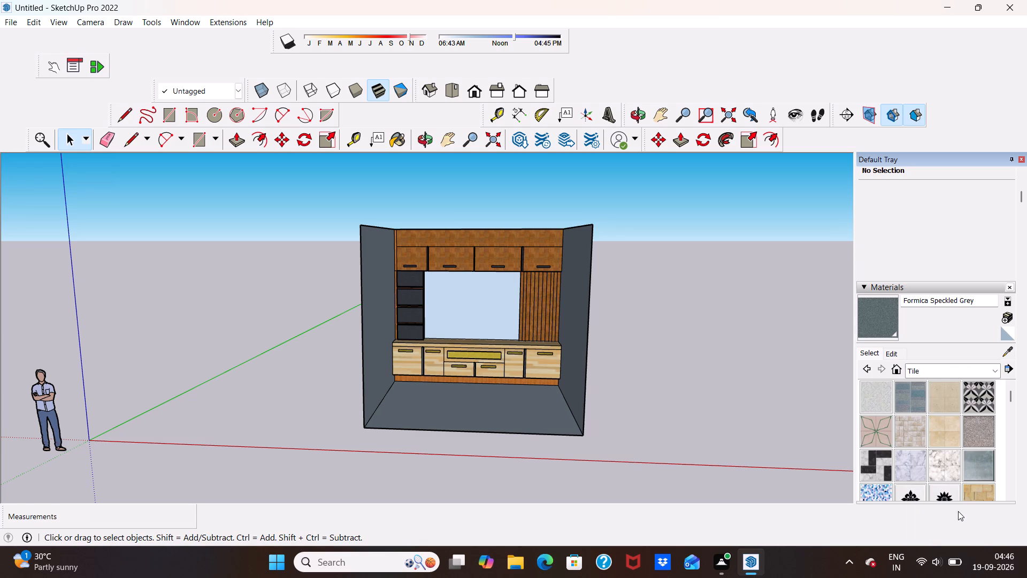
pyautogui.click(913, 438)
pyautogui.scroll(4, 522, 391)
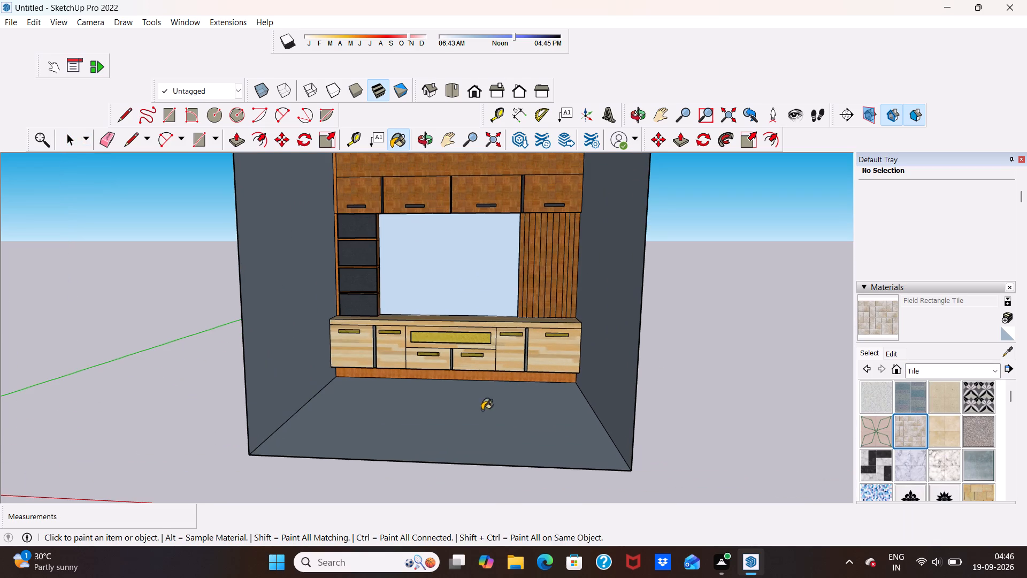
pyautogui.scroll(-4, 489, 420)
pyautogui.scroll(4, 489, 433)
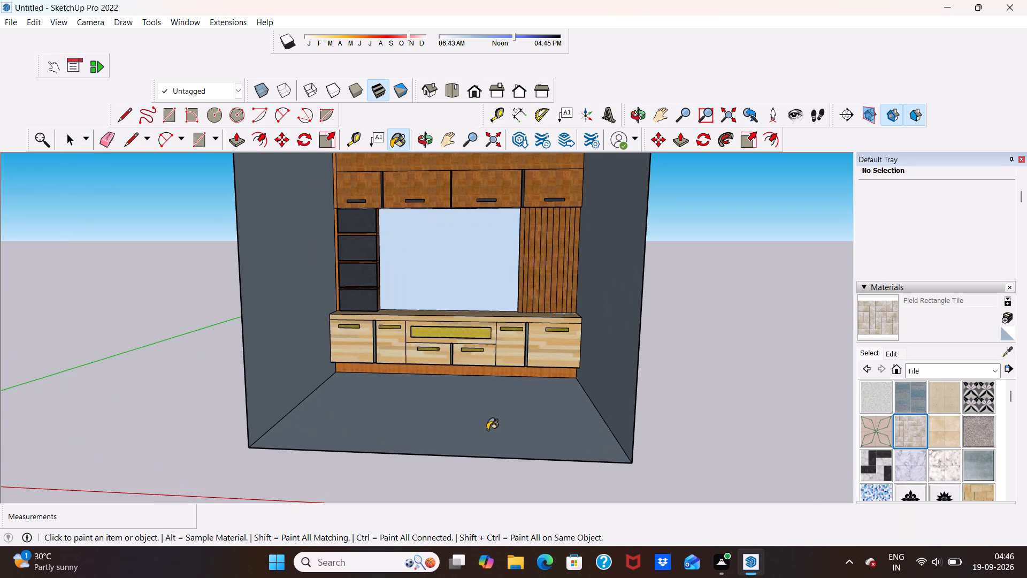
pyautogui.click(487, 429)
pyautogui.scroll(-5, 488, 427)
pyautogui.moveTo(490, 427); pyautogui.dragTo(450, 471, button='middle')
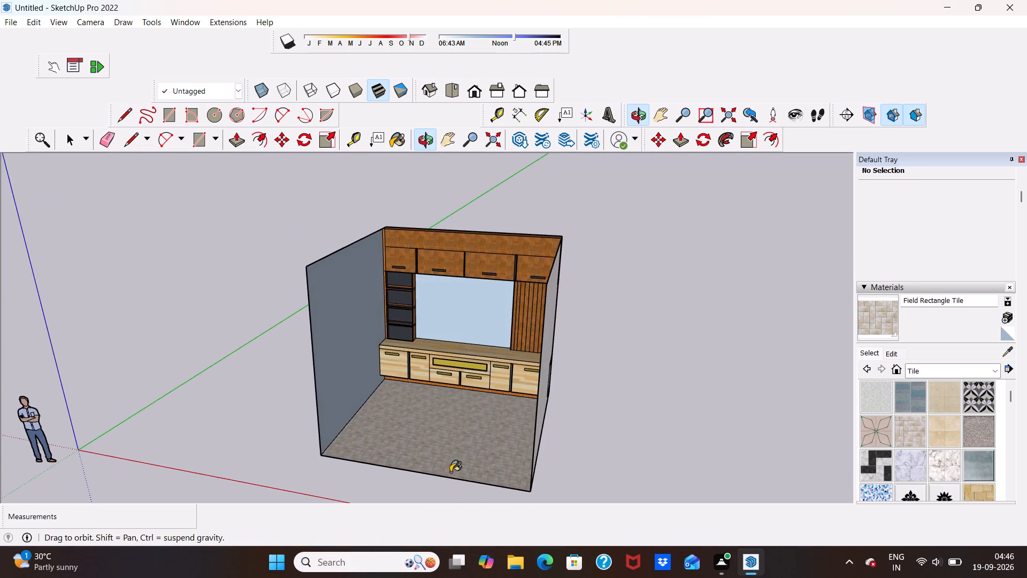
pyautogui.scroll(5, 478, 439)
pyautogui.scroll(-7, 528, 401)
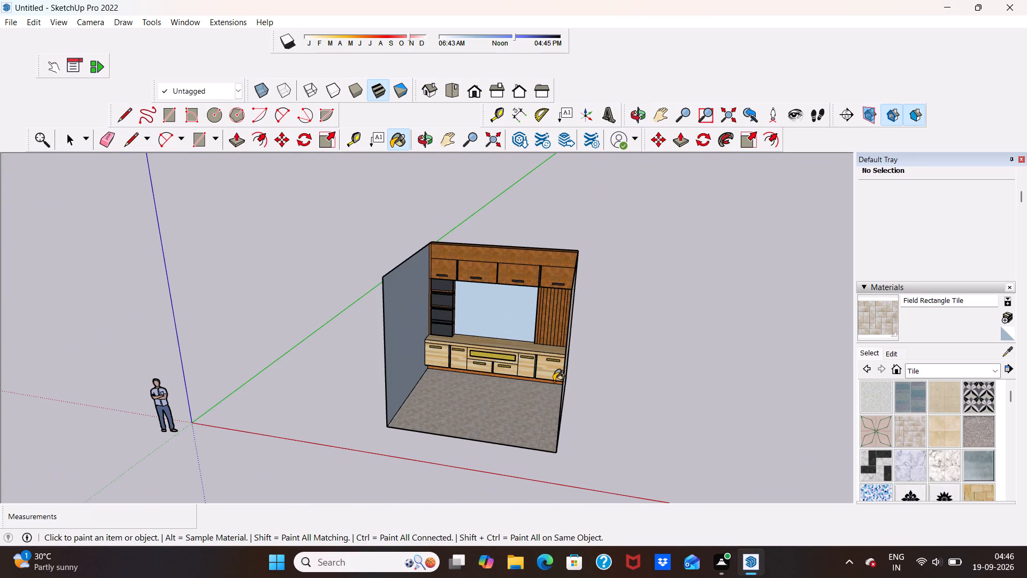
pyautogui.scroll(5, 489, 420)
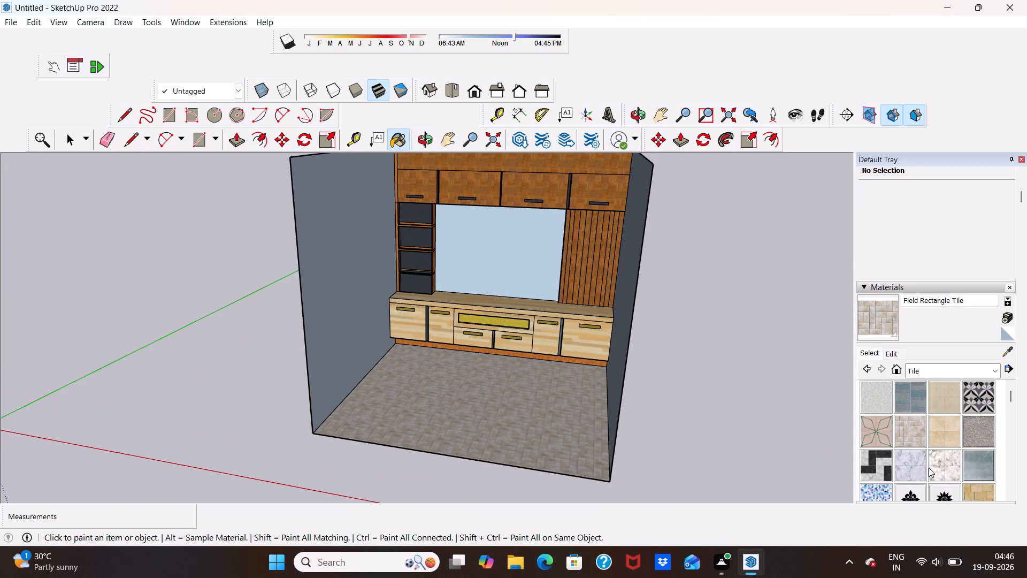
# Paint the room's floor with Marble Carrara Gold Floor Tile.
pyautogui.click(941, 469)
pyautogui.click(490, 407)
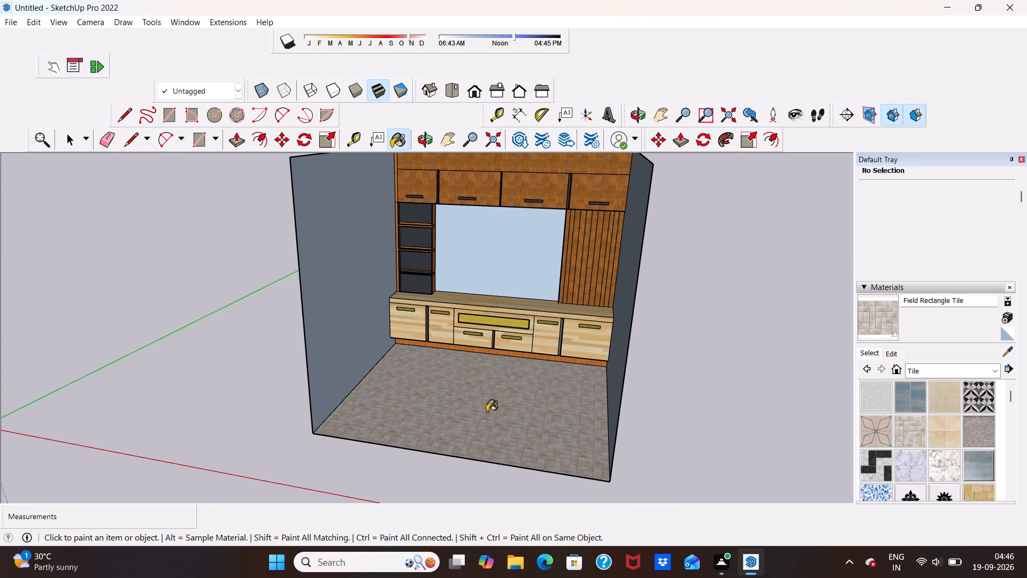
pyautogui.click(480, 422)
pyautogui.click(945, 466)
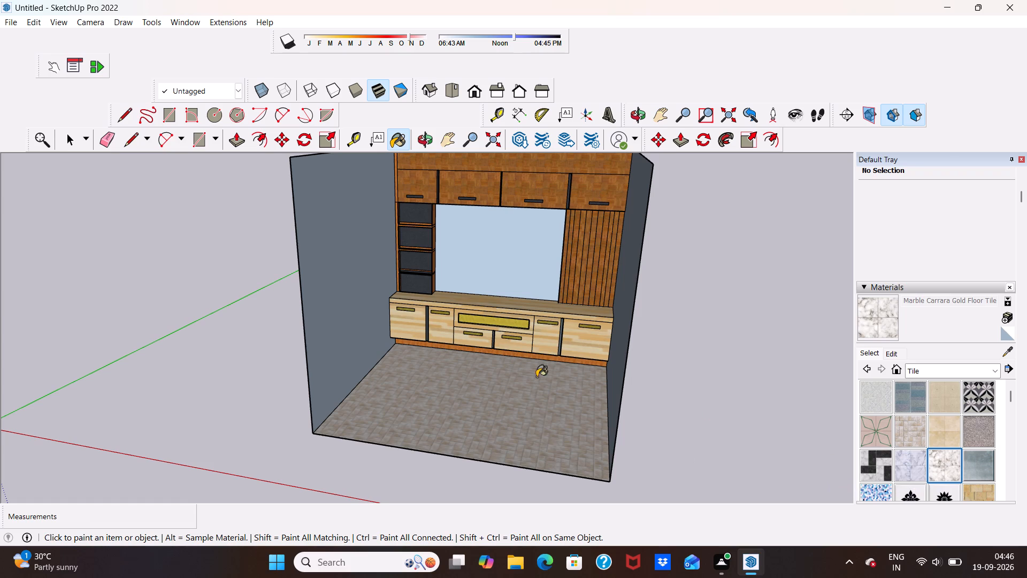
pyautogui.click(470, 423)
pyautogui.scroll(-3, 484, 412)
pyautogui.scroll(2, 520, 412)
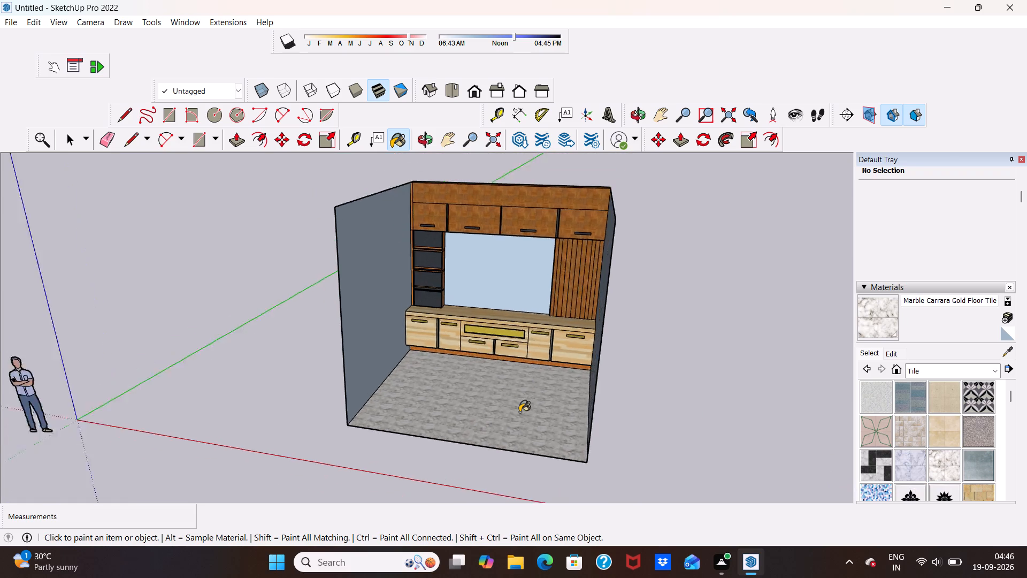
pyautogui.scroll(9, 519, 412)
pyautogui.scroll(-12, 535, 381)
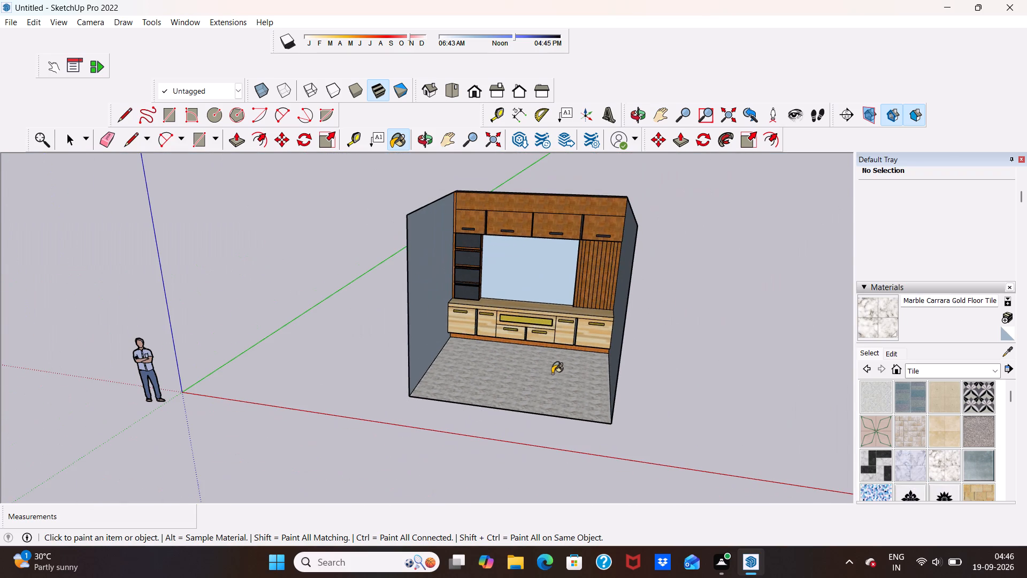
pyautogui.press('space')
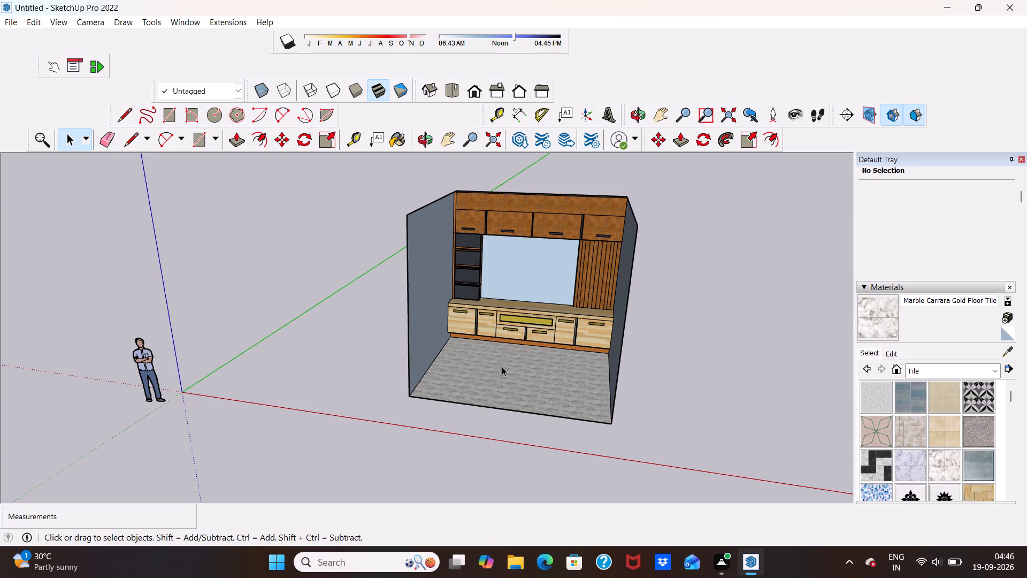
# Examine the textured room with its tiled floor and wall unit from several angles and distances.
pyautogui.scroll(7, 412, 286)
pyautogui.scroll(-5, 415, 283)
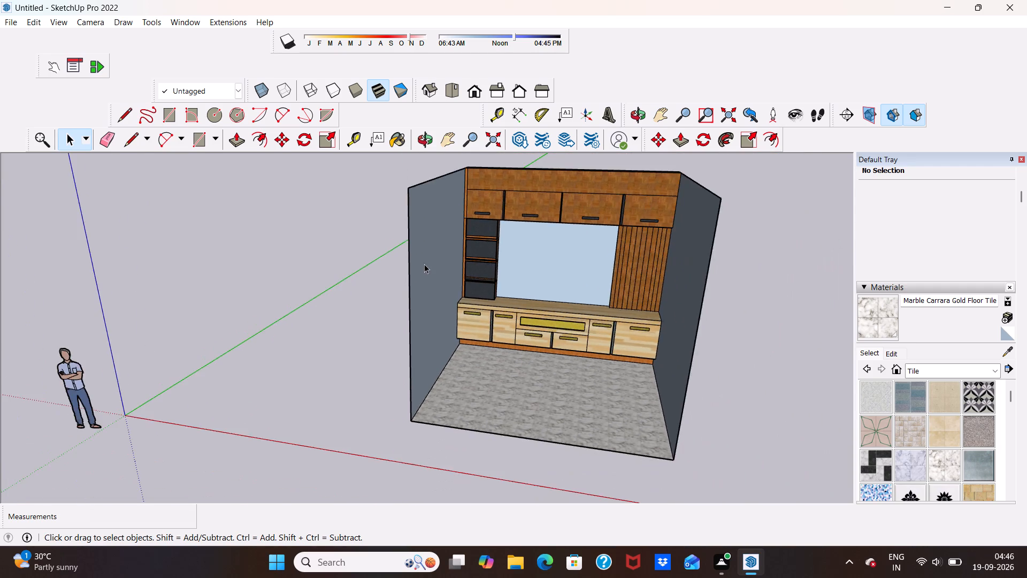
pyautogui.scroll(-3, 424, 264)
pyautogui.moveTo(474, 317); pyautogui.dragTo(484, 322, button='middle')
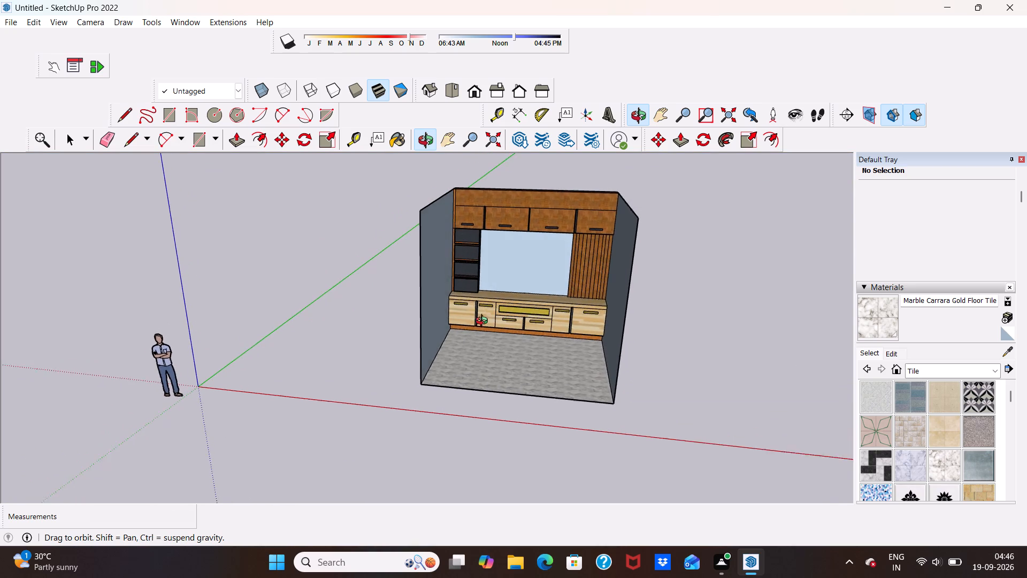
pyautogui.moveTo(484, 322); pyautogui.dragTo(470, 337, button='middle')
pyautogui.scroll(8, 517, 325)
pyautogui.scroll(-10, 512, 326)
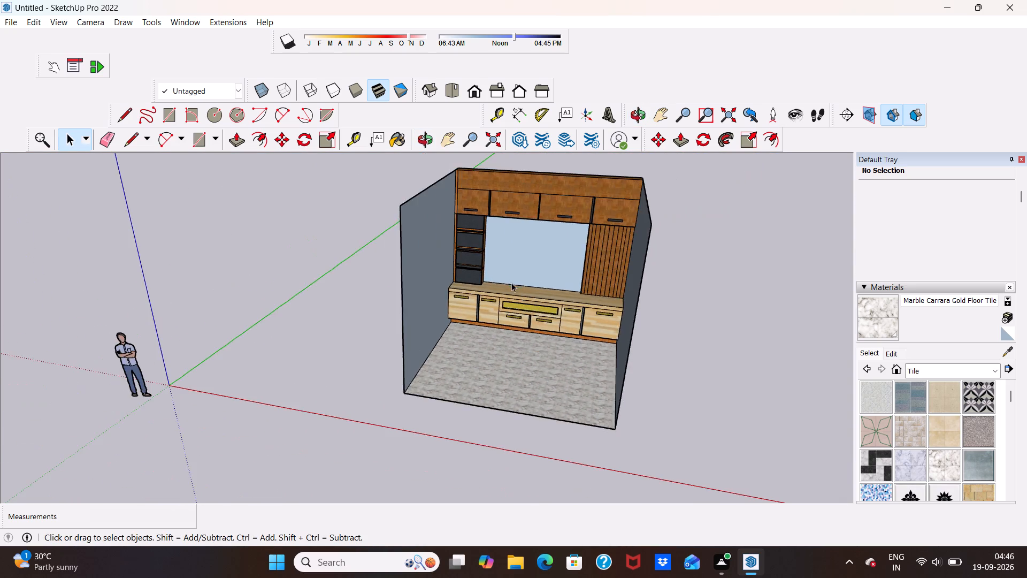
pyautogui.scroll(-1, 510, 281)
pyautogui.moveTo(509, 283); pyautogui.dragTo(520, 248, button='middle')
pyautogui.scroll(-4, 518, 250)
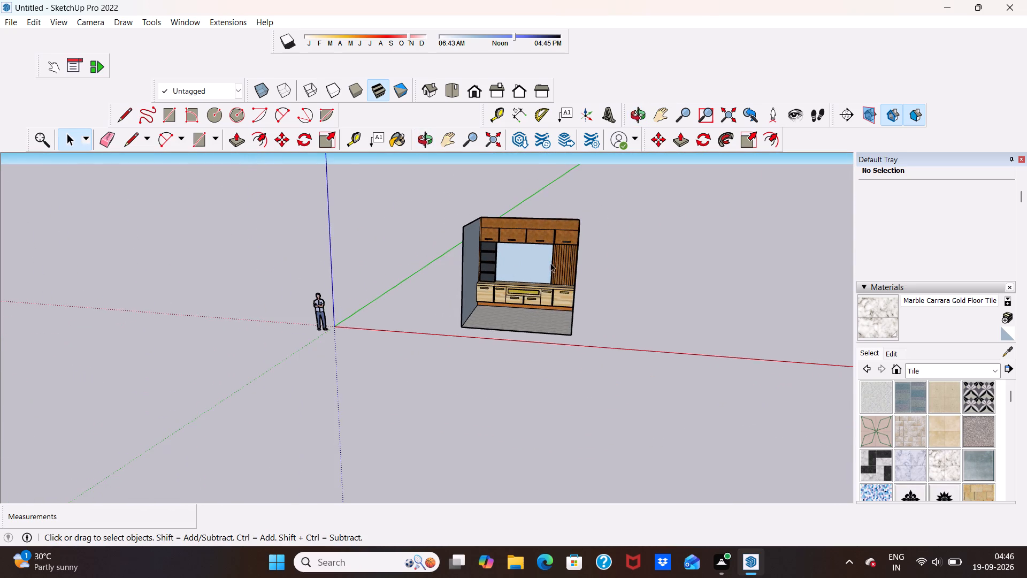
pyautogui.scroll(5, 550, 263)
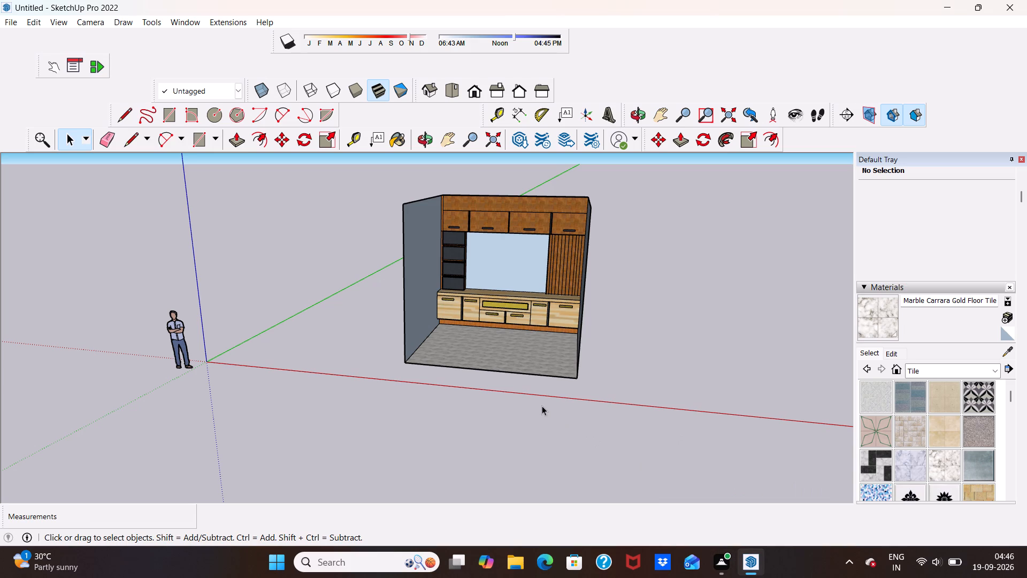
pyautogui.scroll(4, 480, 275)
pyautogui.scroll(-9, 485, 284)
pyautogui.scroll(5, 520, 287)
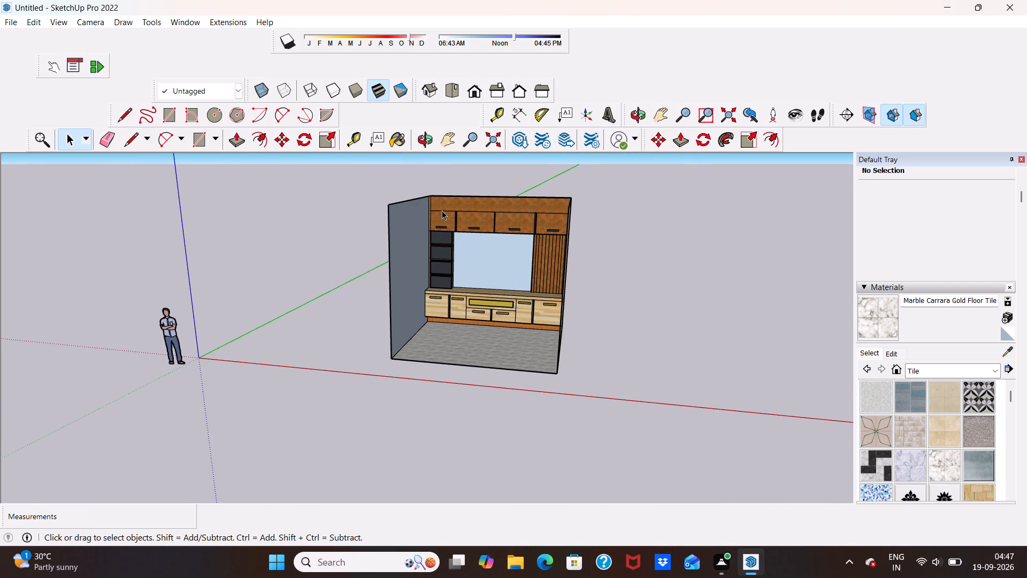
pyautogui.scroll(4, 510, 258)
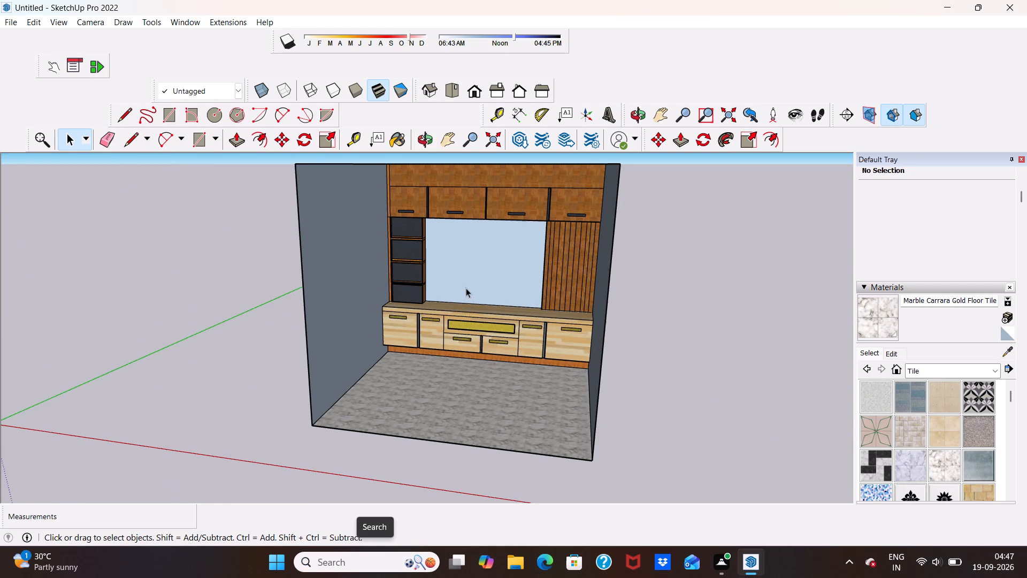
pyautogui.scroll(-5, 468, 286)
pyautogui.scroll(5, 553, 295)
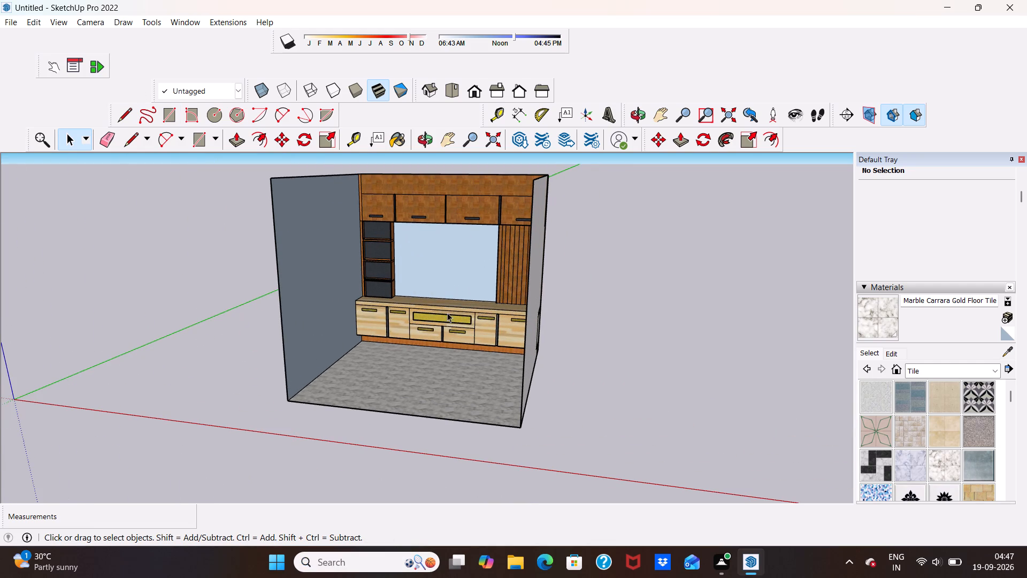
# Examine the textured room with its wall unit and tiled floor from close up and from a distance.
pyautogui.scroll(-4, 430, 273)
pyautogui.scroll(5, 443, 255)
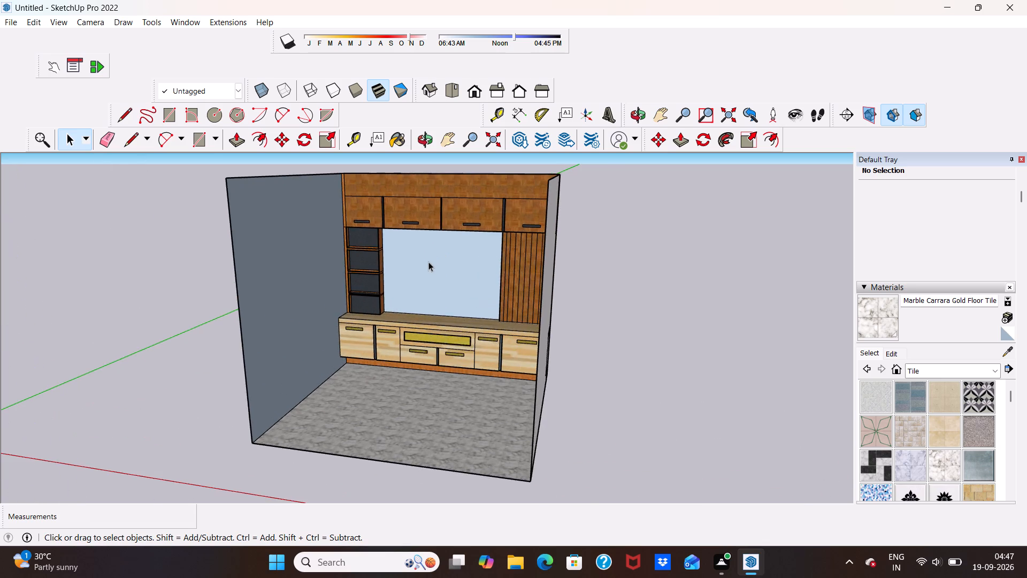
pyautogui.scroll(-5, 428, 262)
pyautogui.scroll(5, 433, 263)
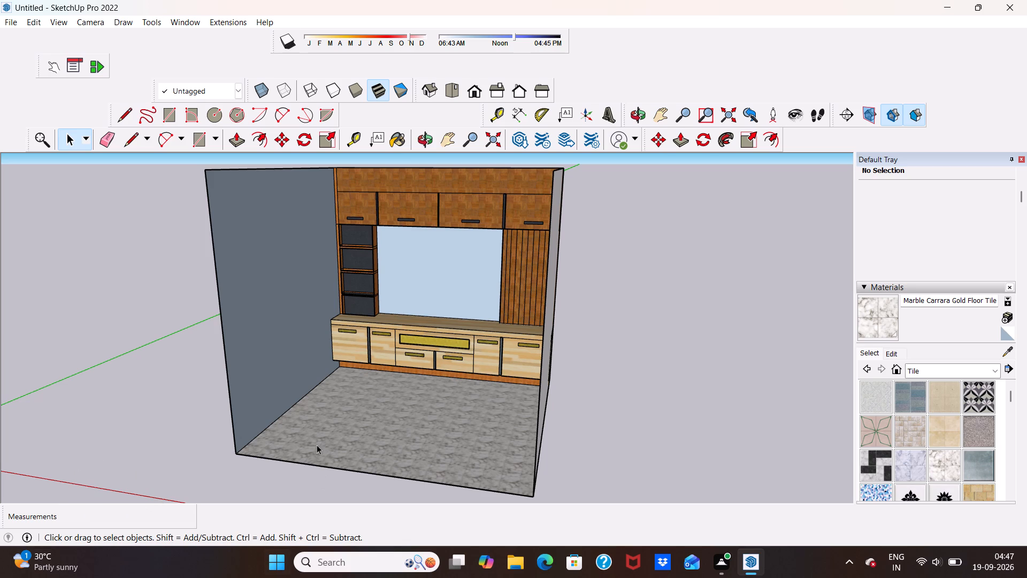
pyautogui.scroll(-5, 201, 419)
pyautogui.scroll(-3, 318, 343)
pyautogui.scroll(1, 278, 381)
pyautogui.moveTo(280, 377); pyautogui.dragTo(326, 341, button='middle')
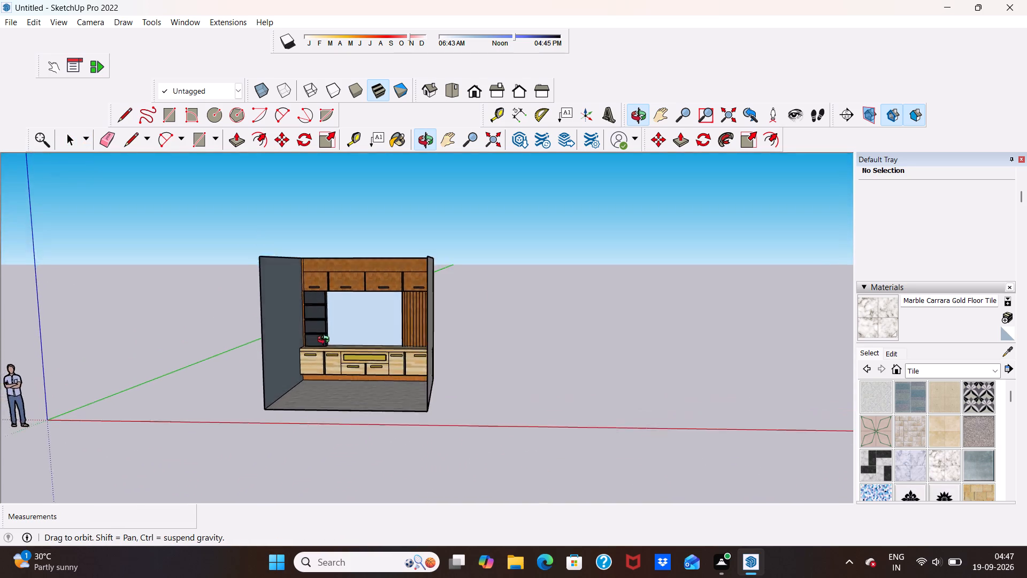
pyautogui.moveTo(326, 341); pyautogui.dragTo(302, 357, button='middle')
pyautogui.scroll(8, 364, 321)
pyautogui.scroll(-4, 410, 317)
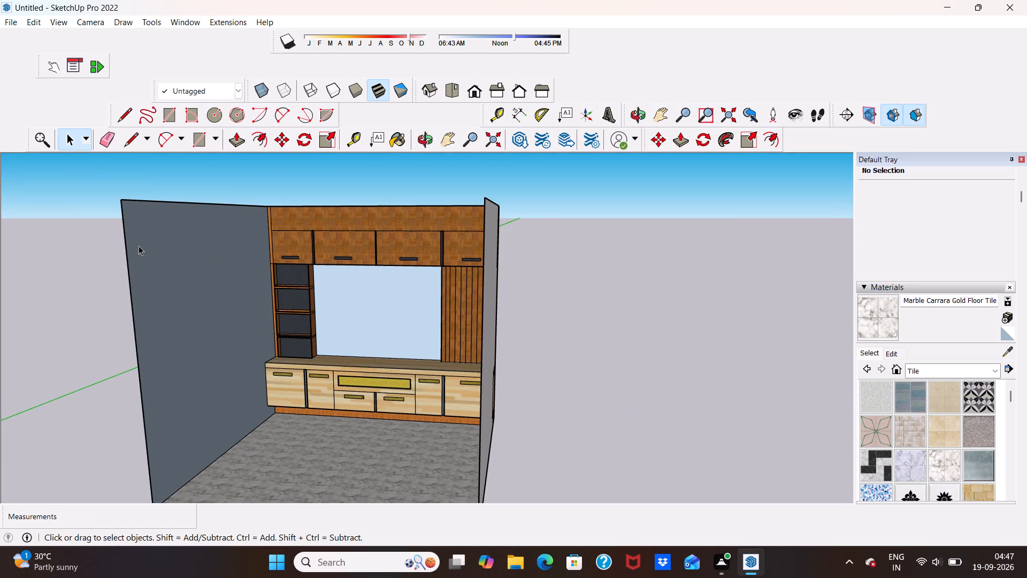
# Switch to Google Chrome, search Google for 3d warehouse and open the 3D Warehouse site.
pyautogui.click(344, 562)
pyautogui.click(597, 337)
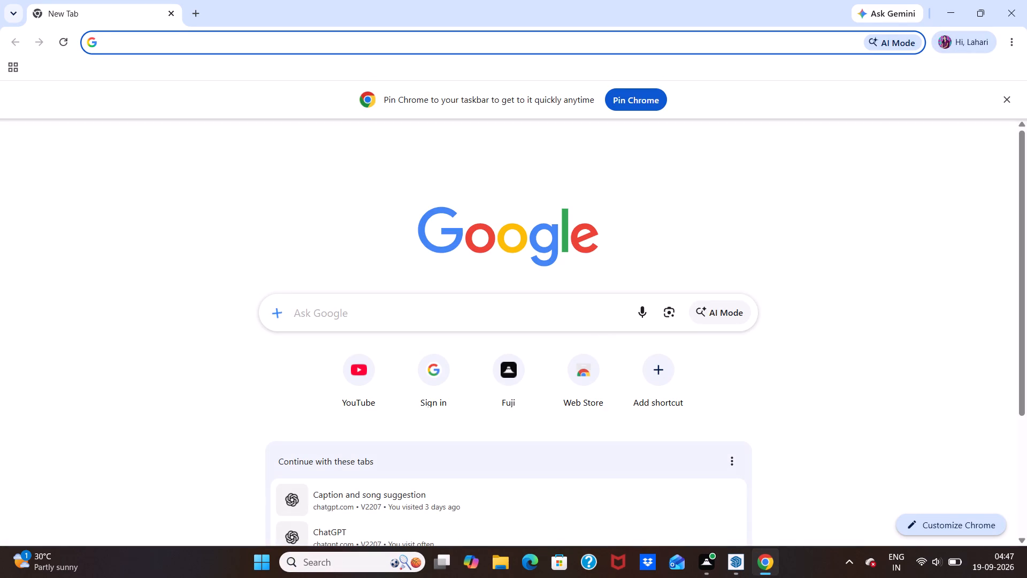
pyautogui.click(308, 312)
pyautogui.click(334, 349)
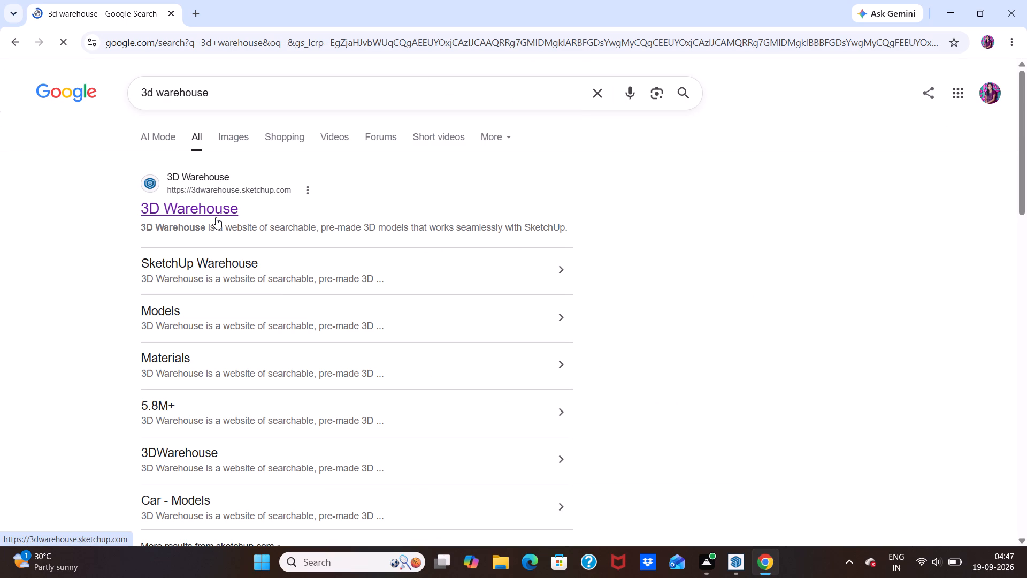
pyautogui.click(216, 217)
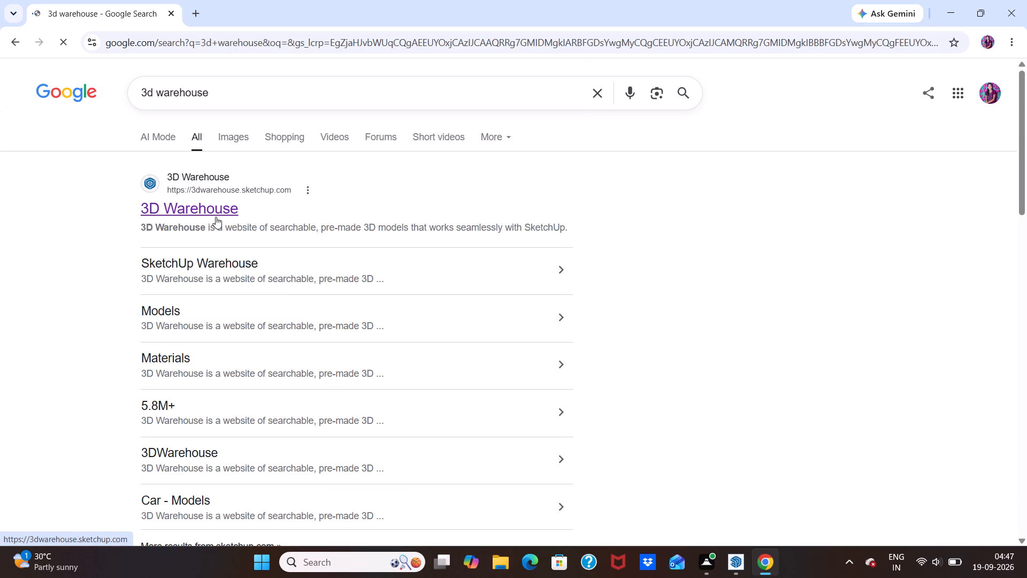
pyautogui.click(219, 210)
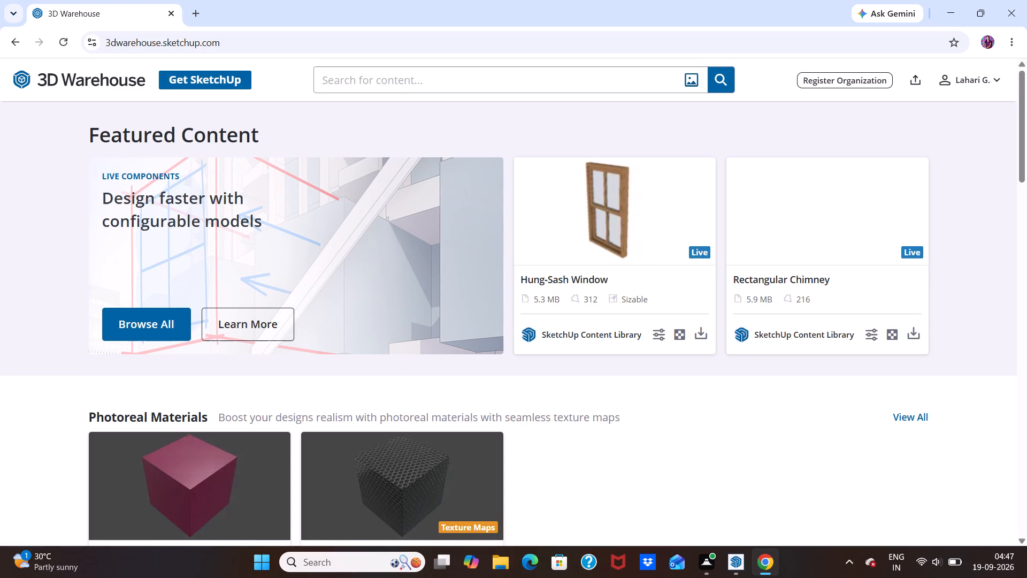
# Search 3D Warehouse for TV.
pyautogui.click(331, 81)
pyautogui.write('TV')
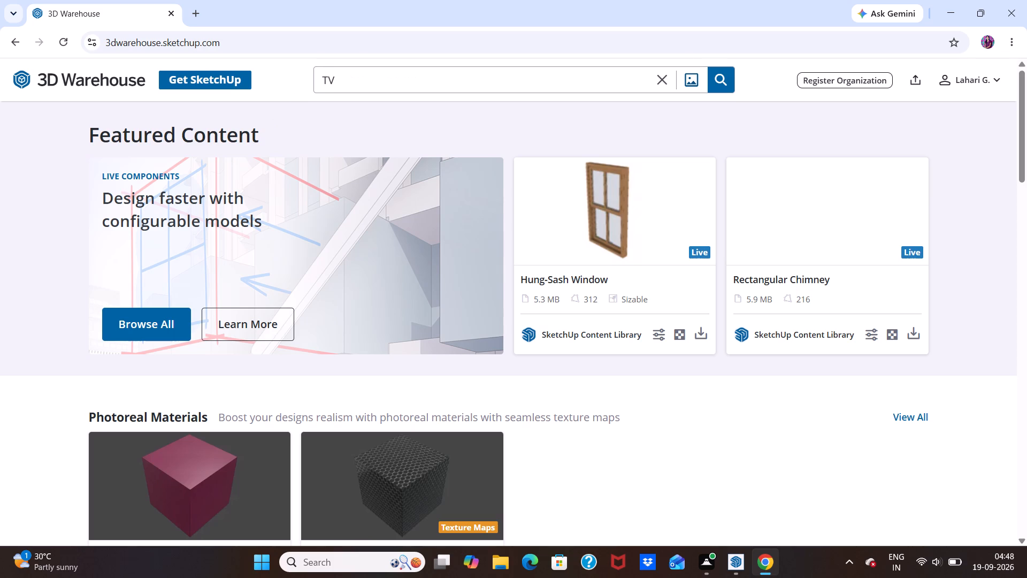
pyautogui.click(731, 84)
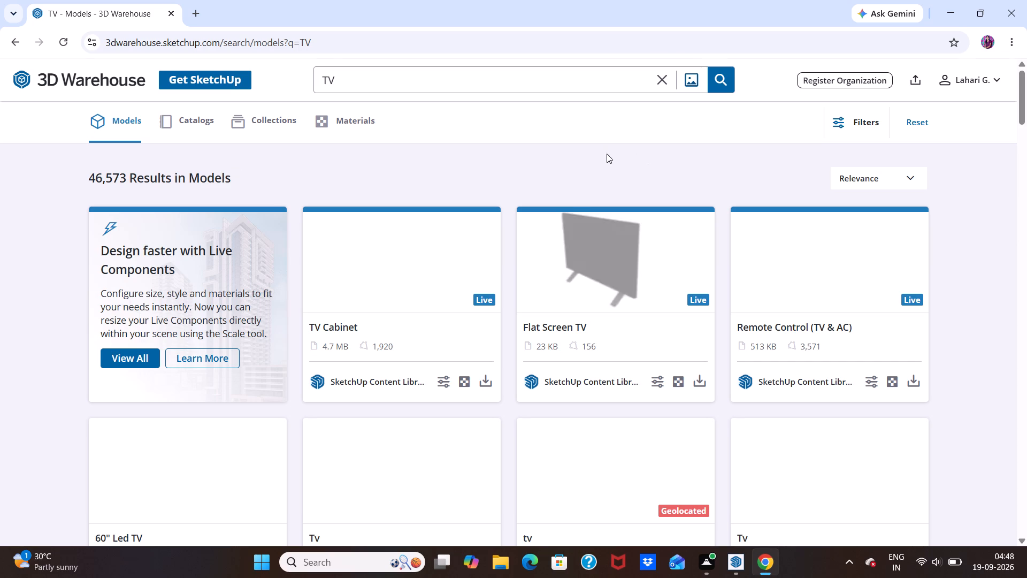
# Browse the TV model results for a flat-screen television that suits the room's wall unit.
pyautogui.scroll(-5, 629, 397)
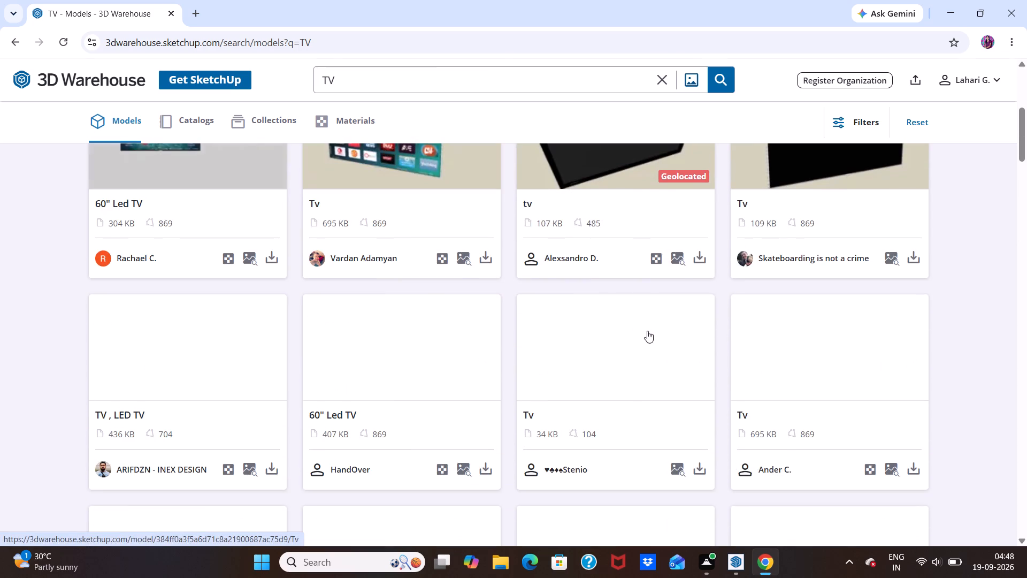
pyautogui.scroll(-1, 653, 358)
pyautogui.scroll(4, 672, 391)
pyautogui.scroll(-1, 675, 385)
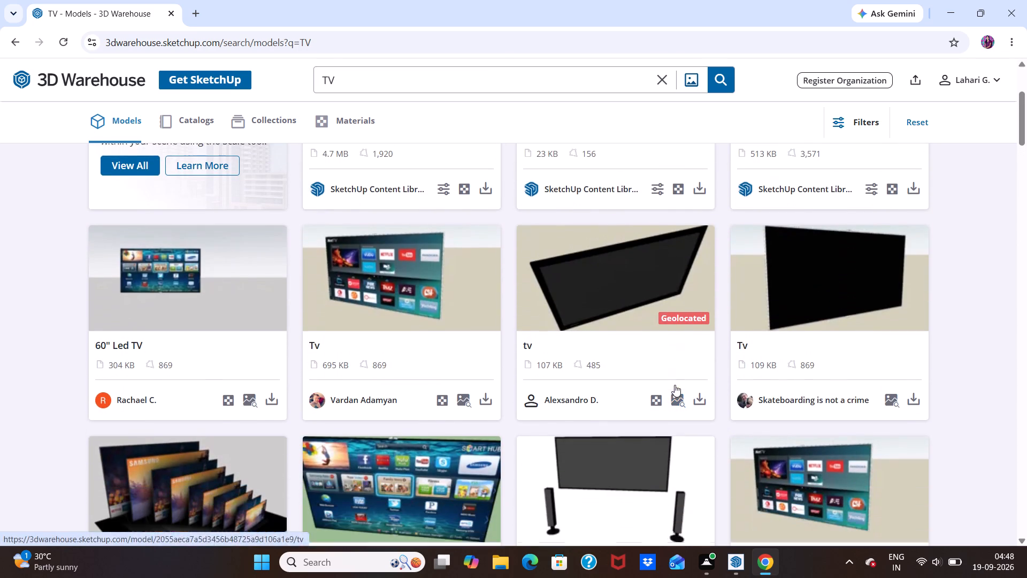
pyautogui.scroll(-5, 675, 385)
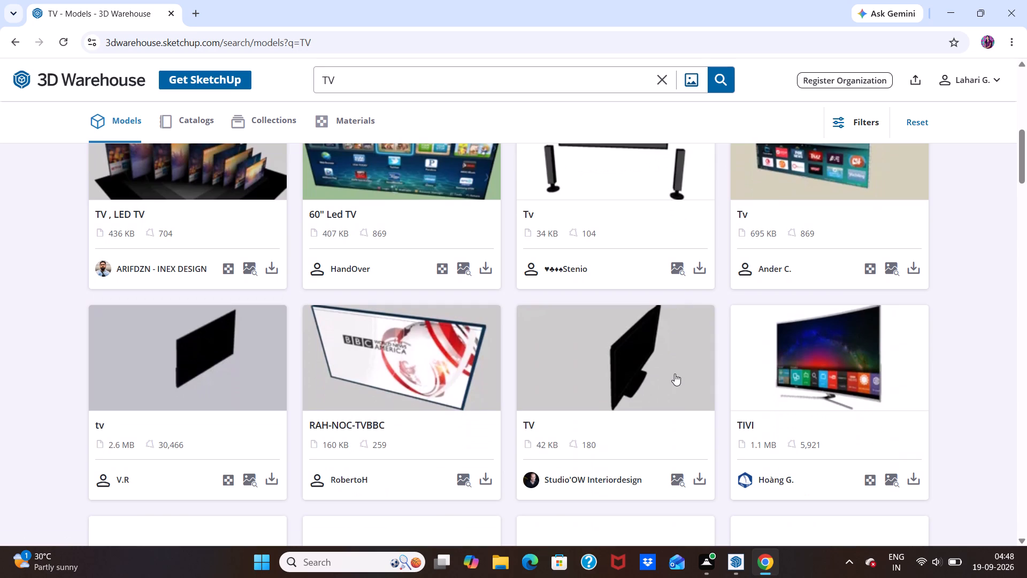
pyautogui.scroll(-3, 675, 374)
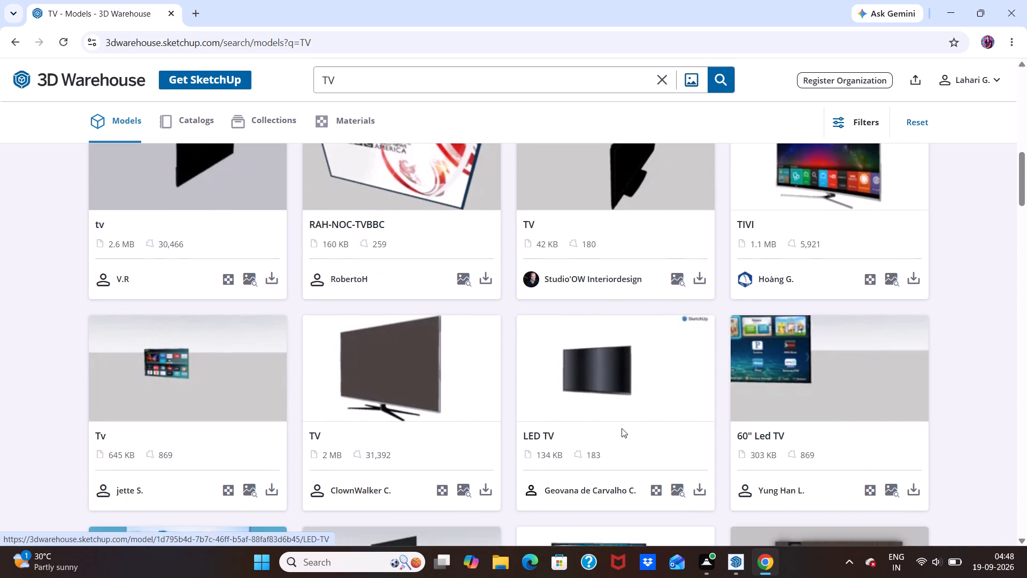
pyautogui.scroll(-2, 652, 368)
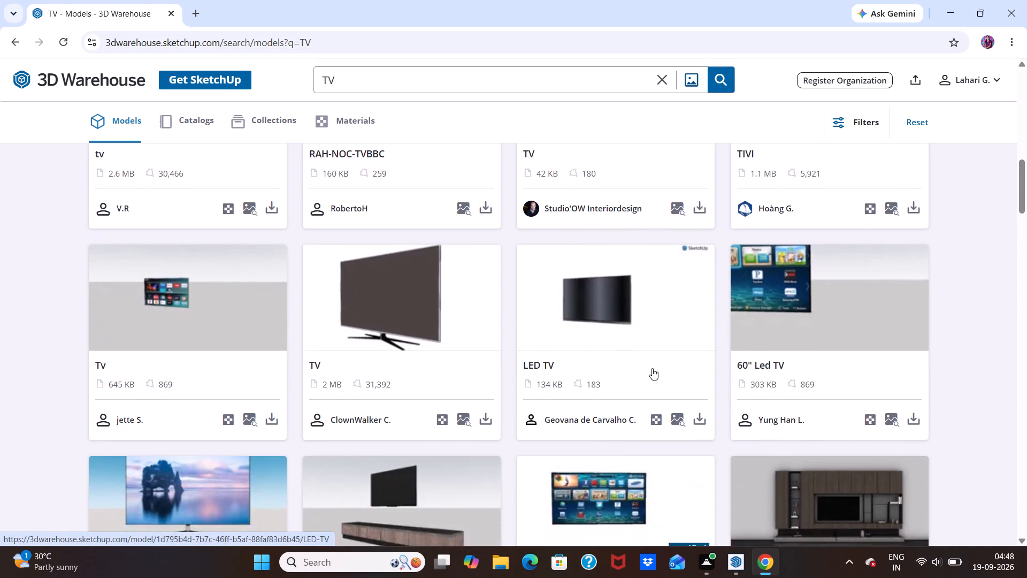
pyautogui.scroll(-3, 652, 360)
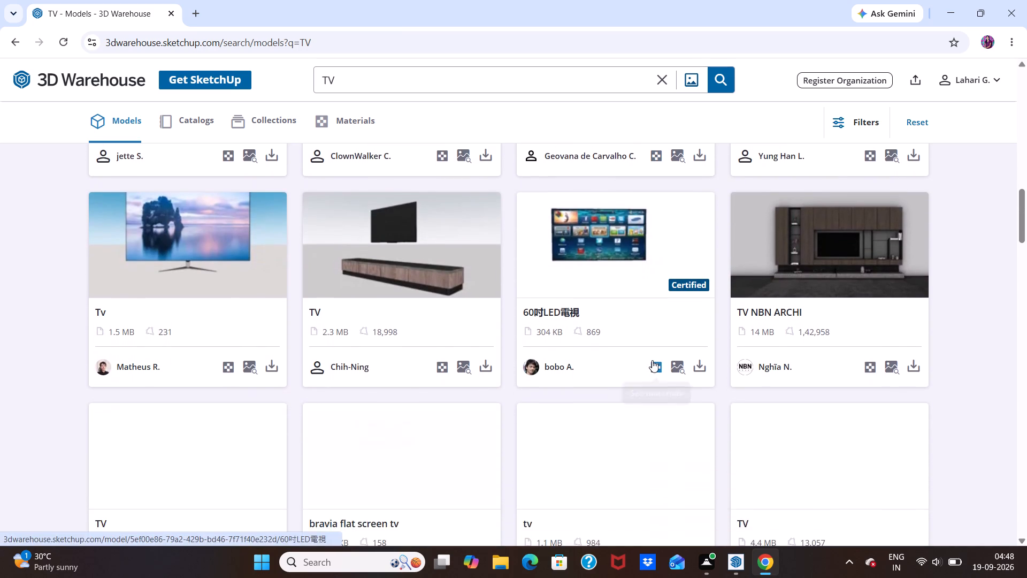
pyautogui.scroll(-2, 652, 360)
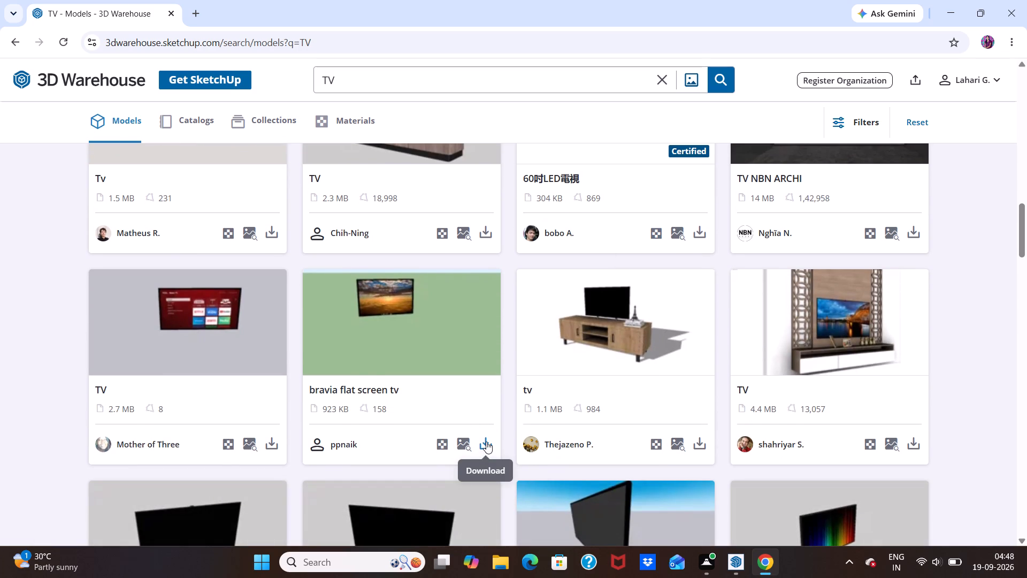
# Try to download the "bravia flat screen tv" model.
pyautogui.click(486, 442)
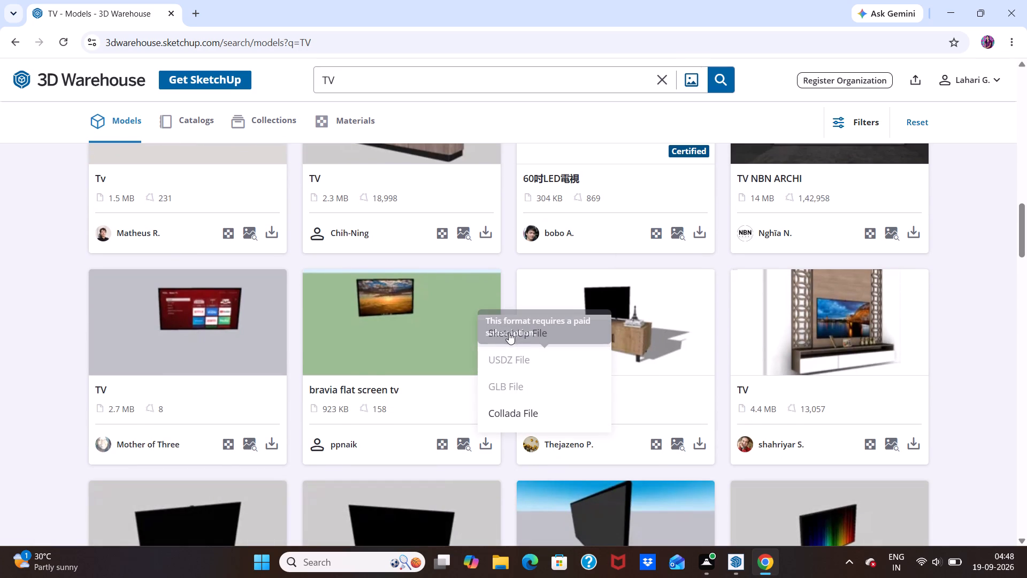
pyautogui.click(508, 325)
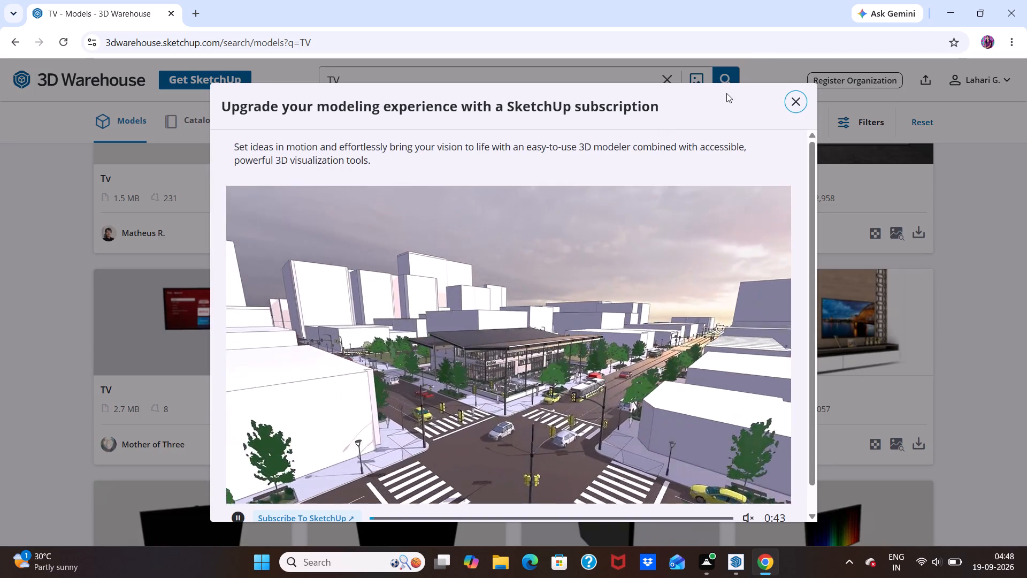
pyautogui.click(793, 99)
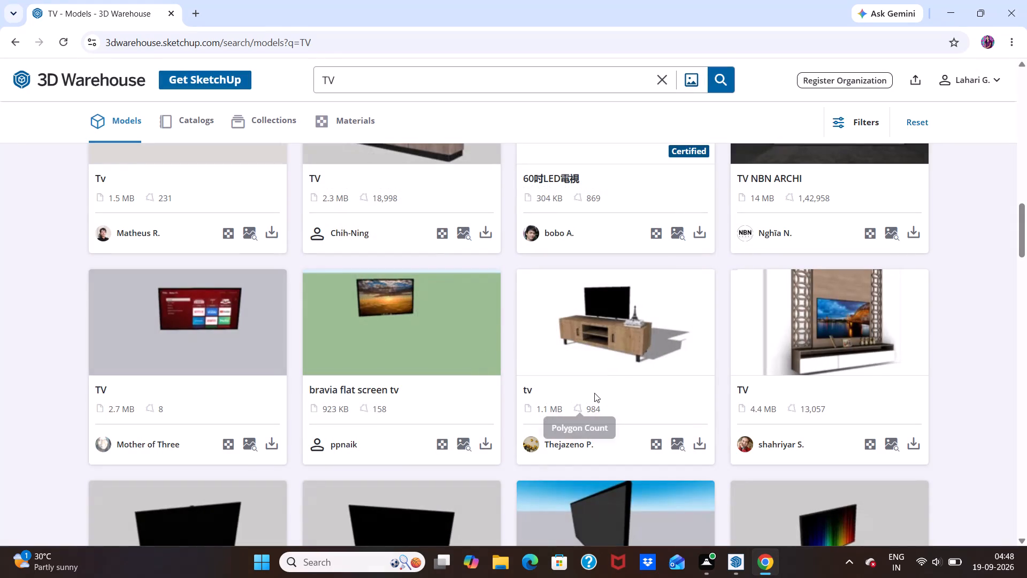
# Browse further TV models and open the download formats of the 6.2 MB tv model with the shelving unit.
pyautogui.scroll(-5, 597, 385)
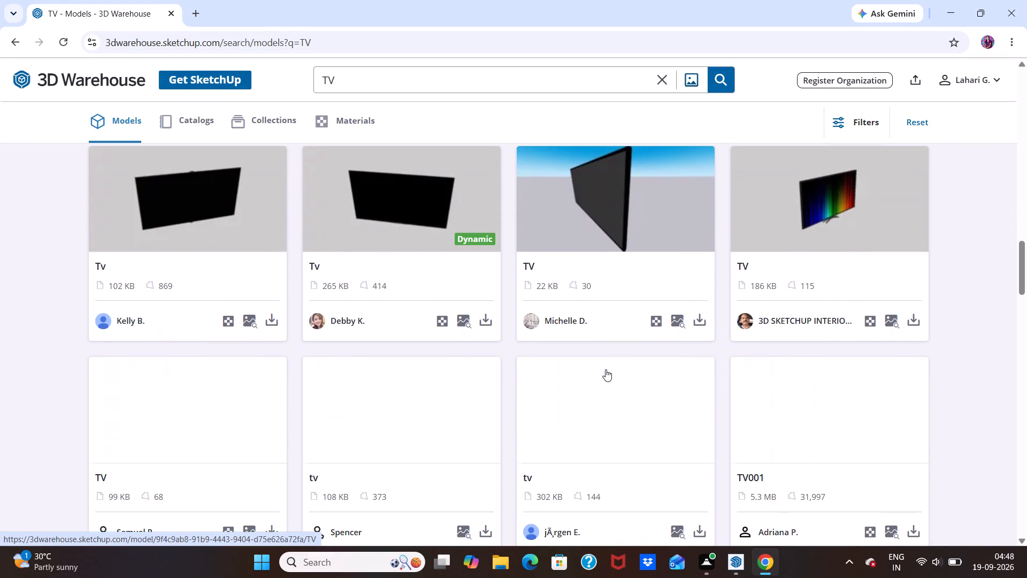
pyautogui.scroll(-2, 606, 369)
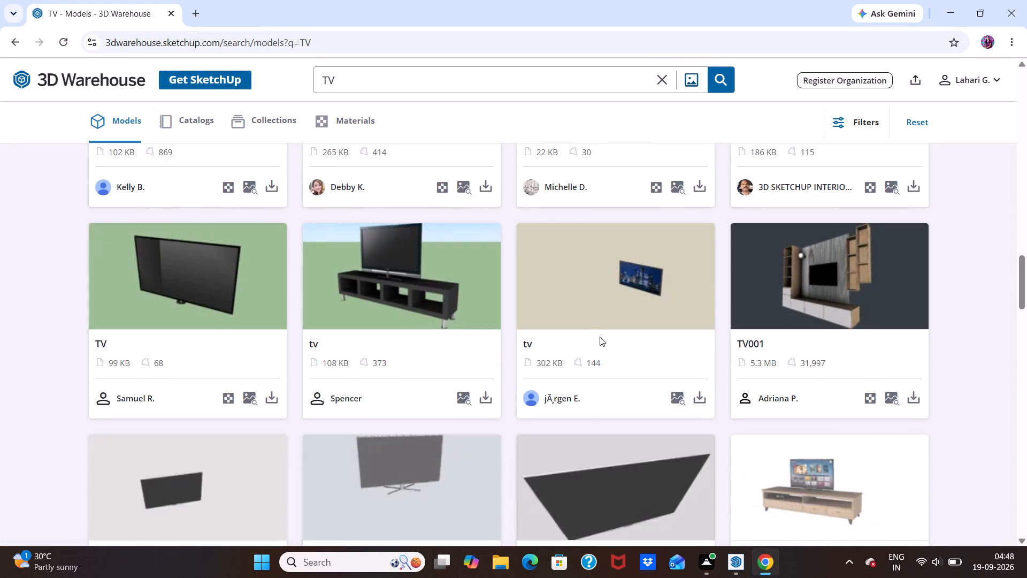
pyautogui.scroll(-4, 596, 340)
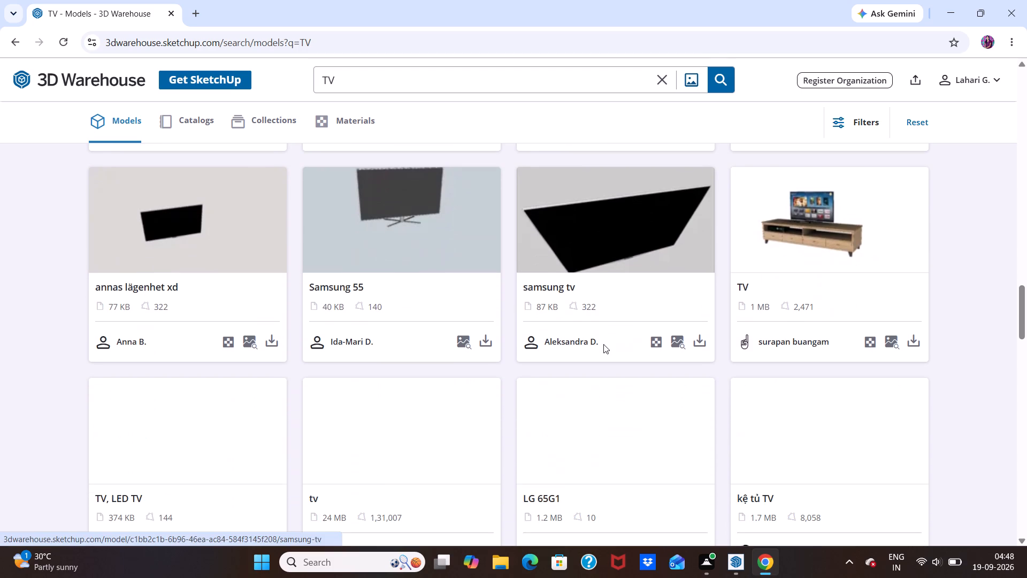
pyautogui.scroll(-2, 603, 344)
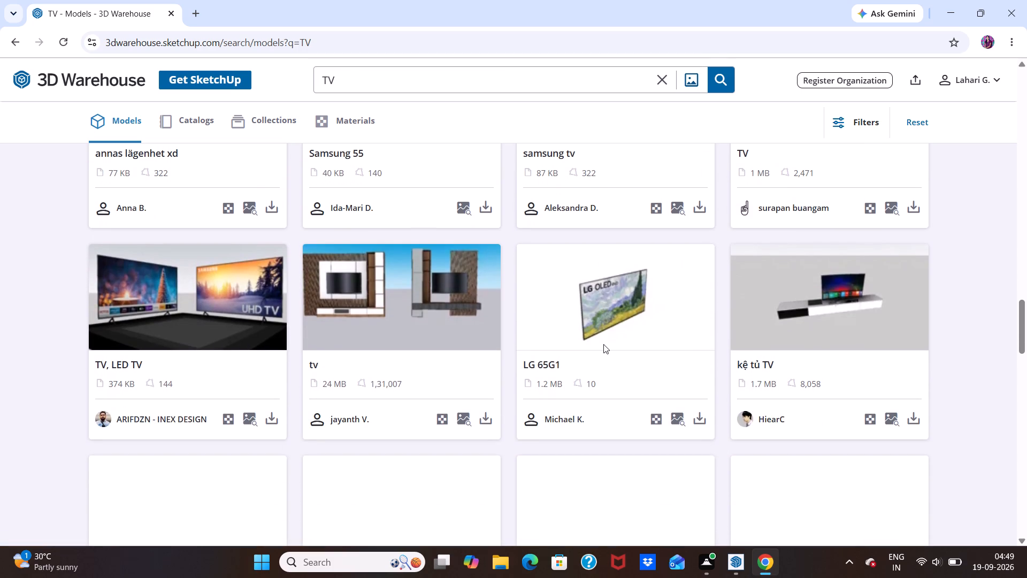
pyautogui.scroll(-2, 586, 364)
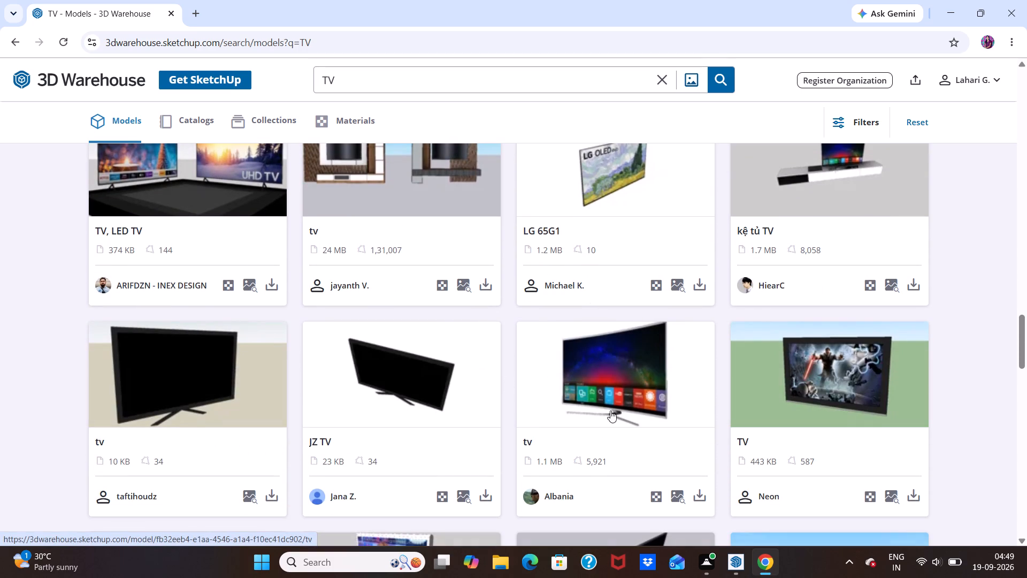
pyautogui.scroll(-3, 626, 361)
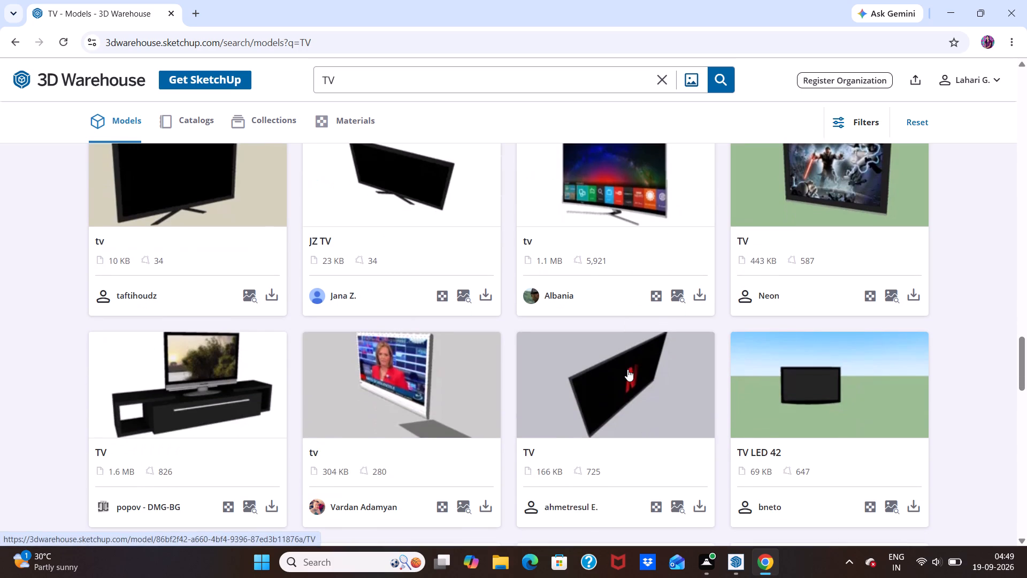
pyautogui.scroll(-4, 628, 370)
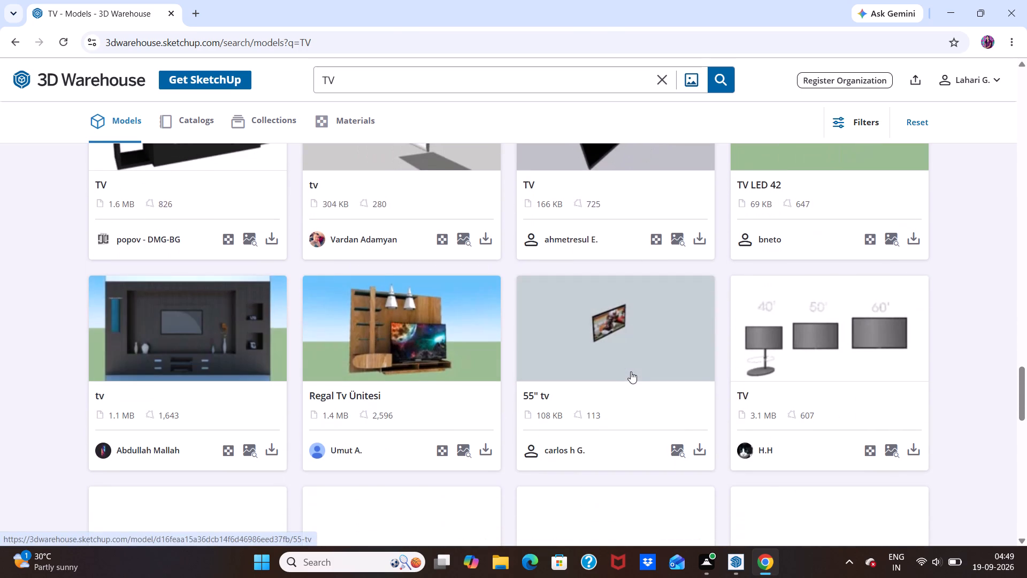
pyautogui.scroll(-3, 634, 370)
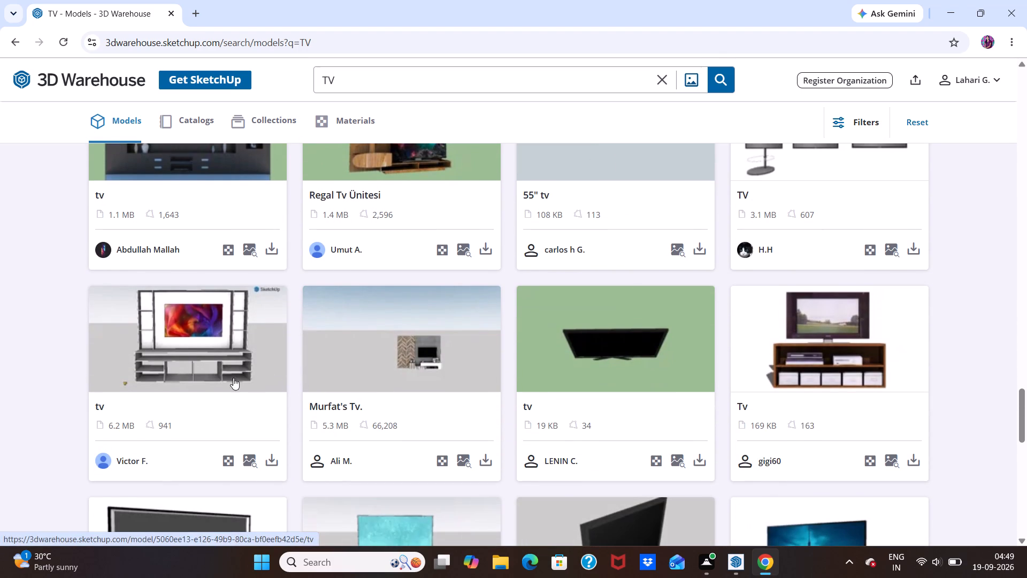
pyautogui.click(273, 463)
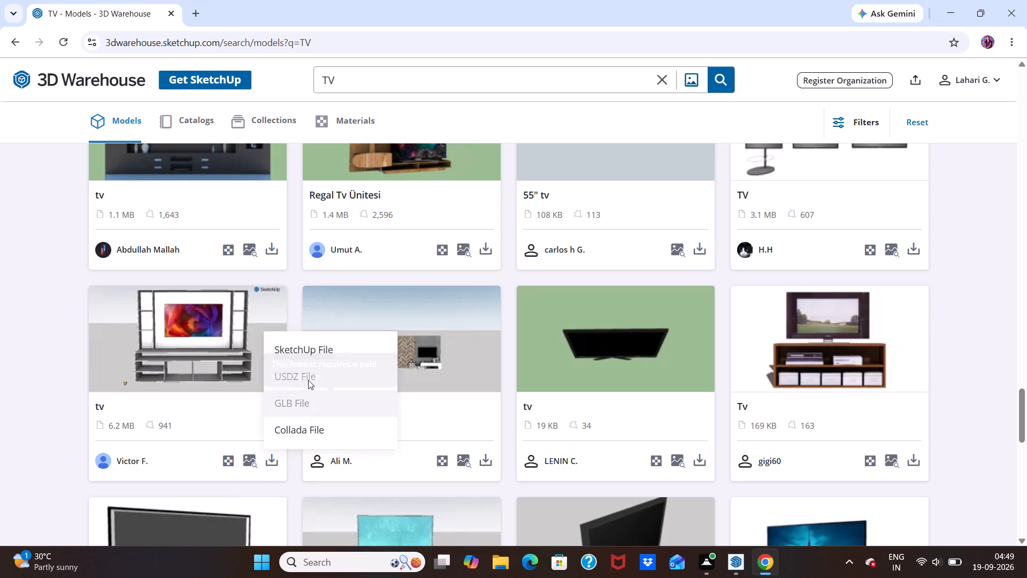
# Examine the remaining TV models down to the end of the loaded results, comparing them with the earlier rows.
pyautogui.scroll(-3, 416, 439)
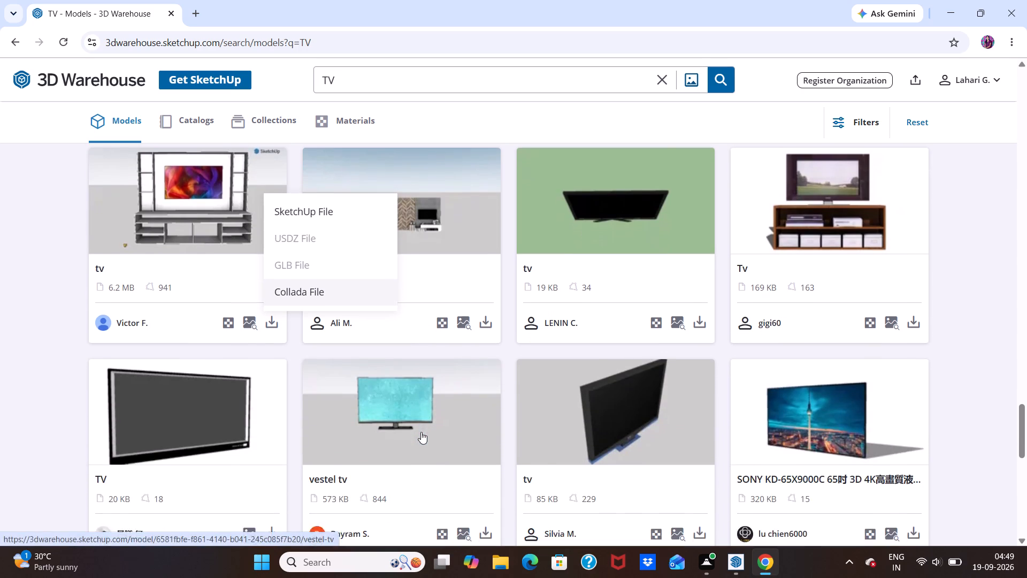
pyautogui.scroll(-3, 415, 431)
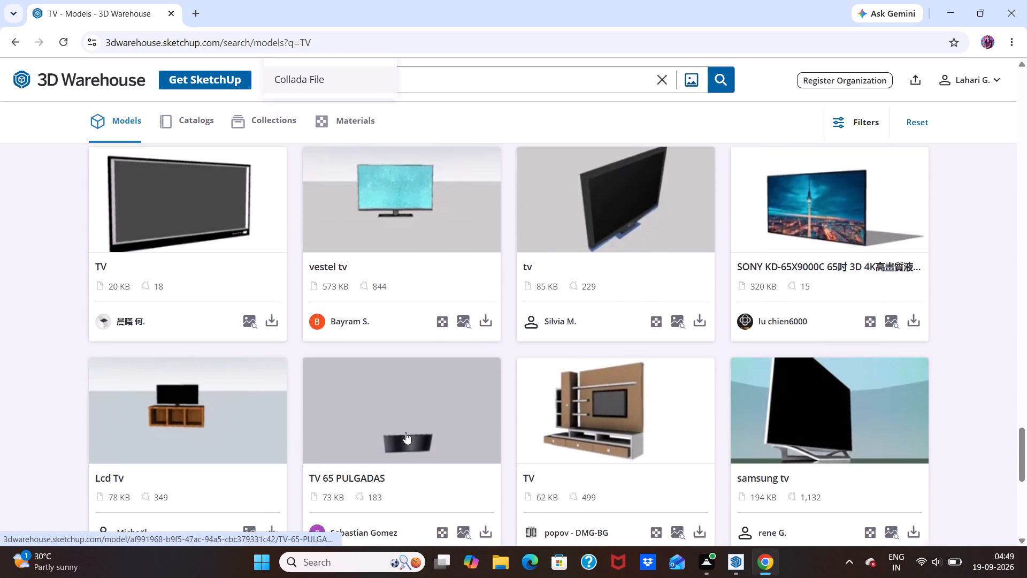
pyautogui.scroll(-1, 405, 432)
pyautogui.scroll(15, 413, 417)
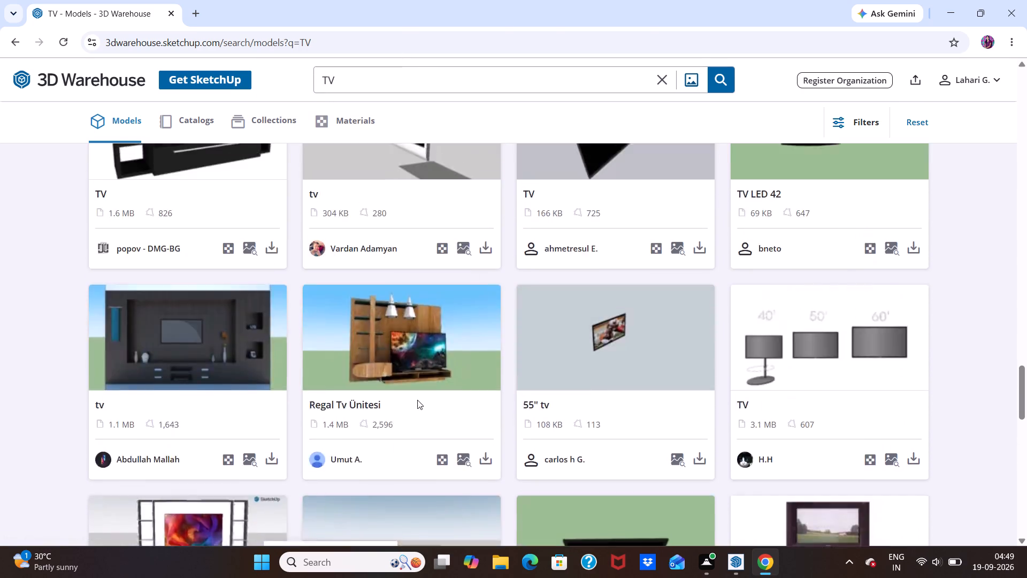
pyautogui.scroll(2, 417, 400)
pyautogui.scroll(-15, 420, 393)
pyautogui.scroll(1, 421, 394)
pyautogui.scroll(-2, 421, 394)
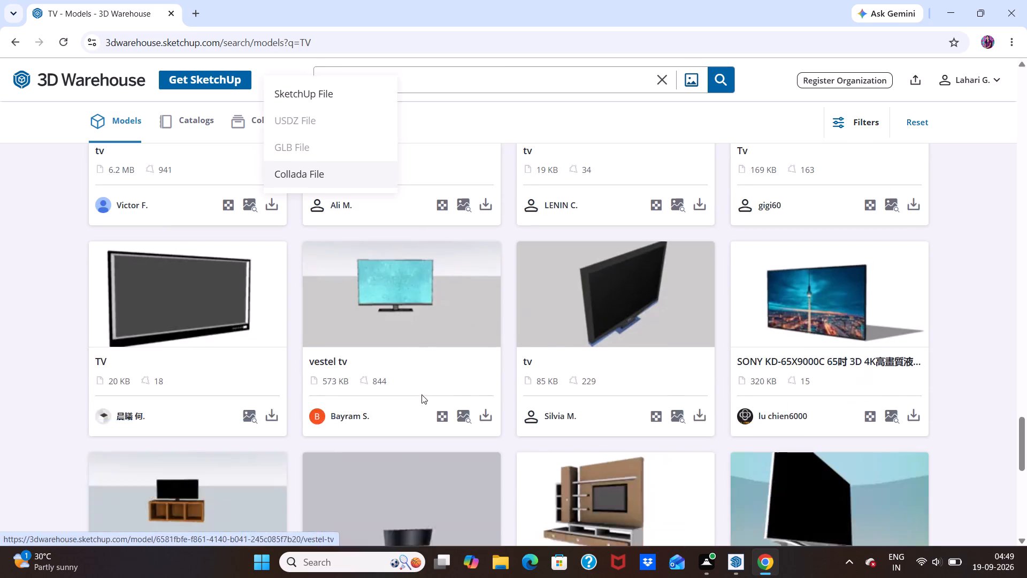
pyautogui.scroll(-6, 425, 396)
pyautogui.scroll(2, 467, 385)
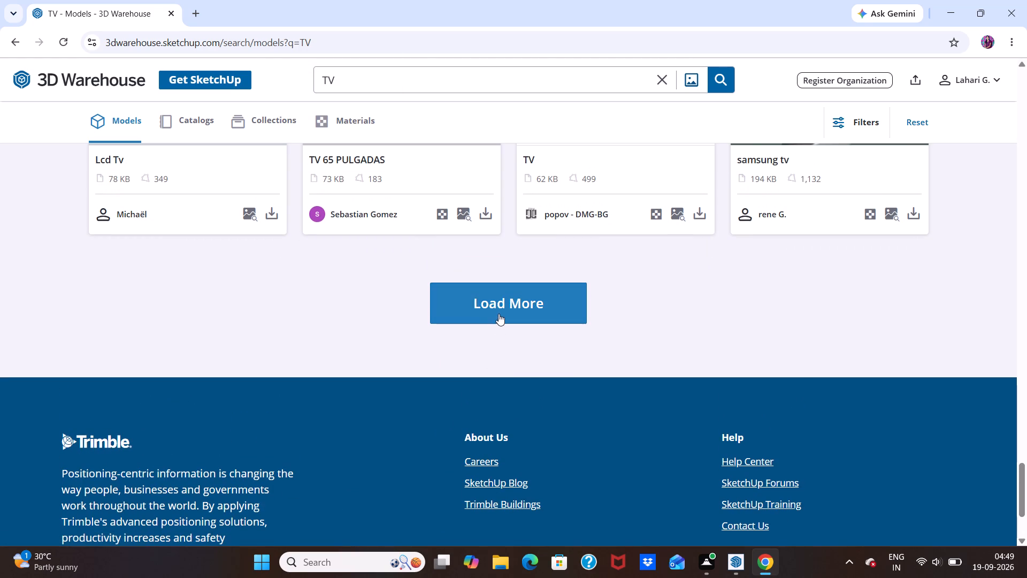
# Load more TV results, browse them, and open the download formats of the 106 KB "flatscreen television" model.
pyautogui.click(499, 314)
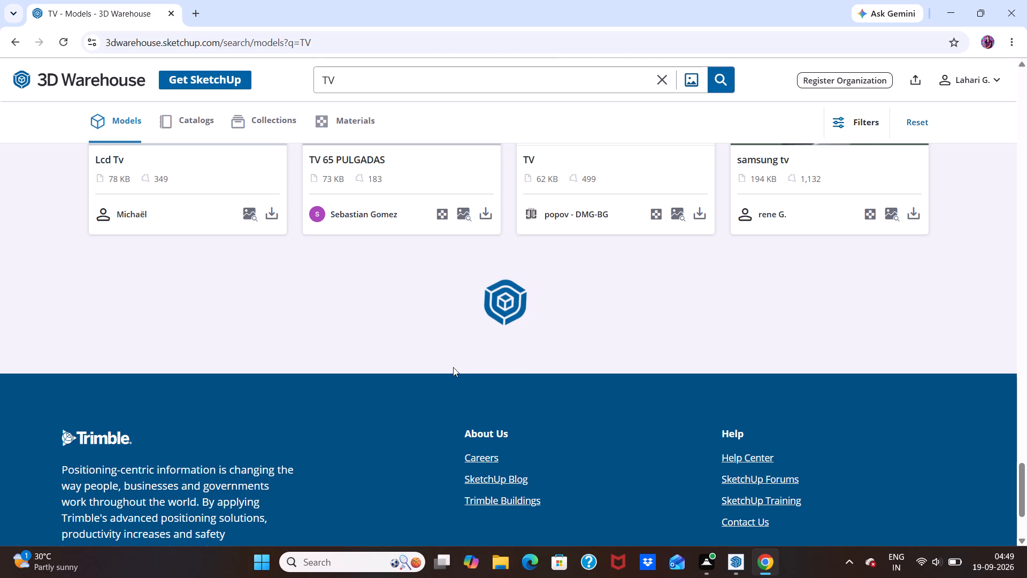
pyautogui.scroll(-4, 438, 366)
pyautogui.scroll(5, 440, 379)
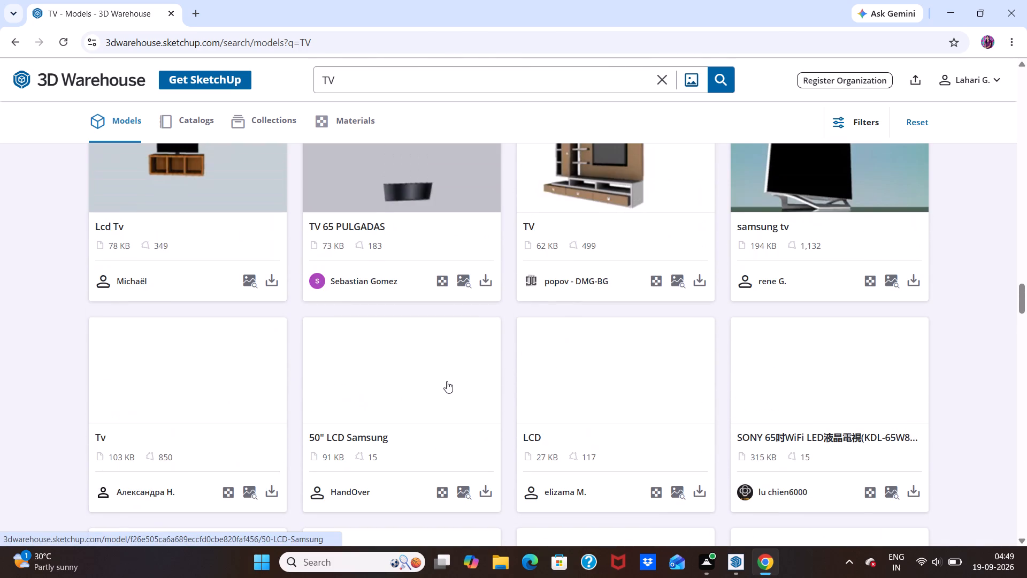
pyautogui.scroll(-2, 443, 390)
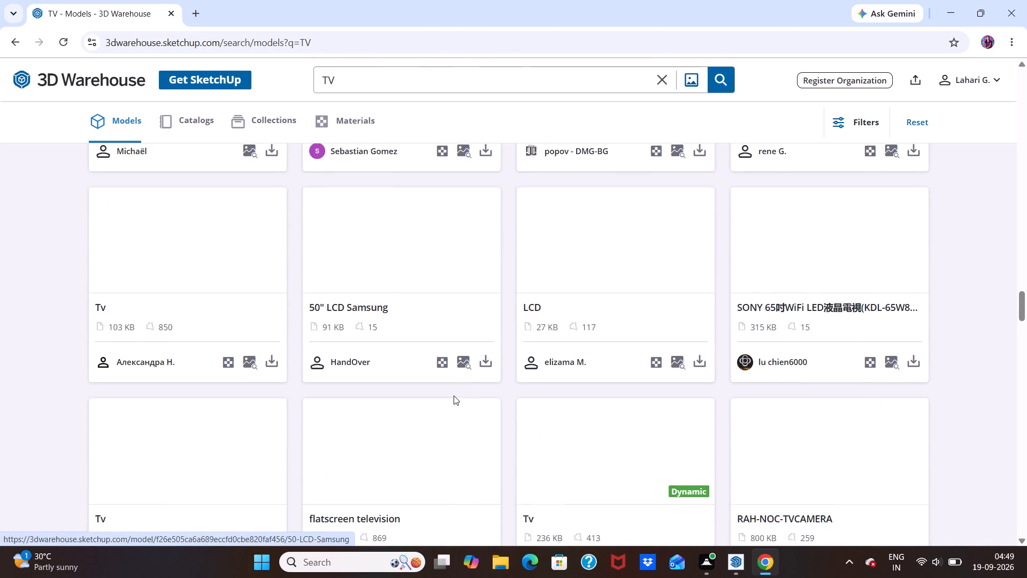
pyautogui.scroll(3, 454, 396)
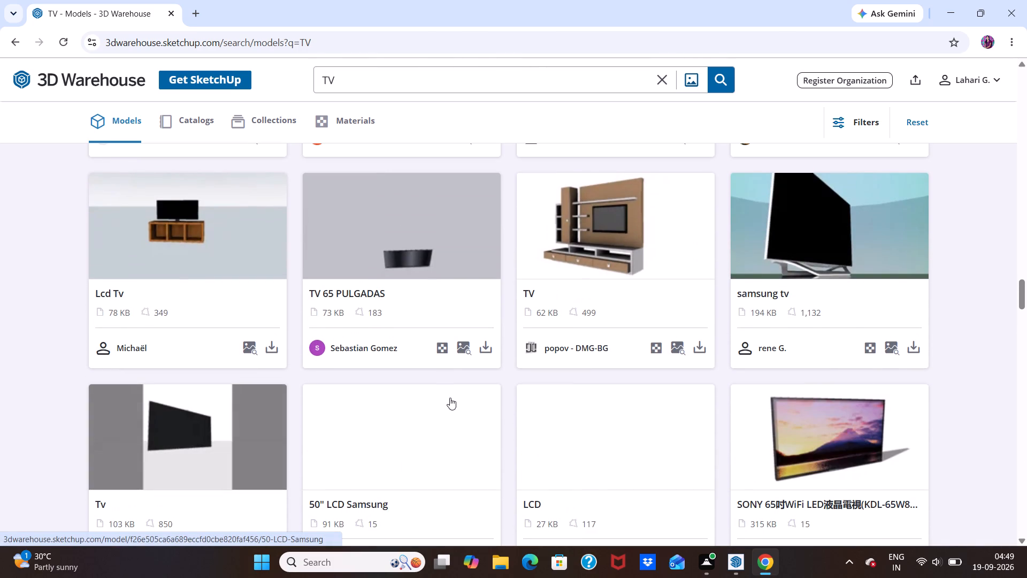
pyautogui.scroll(-4, 450, 398)
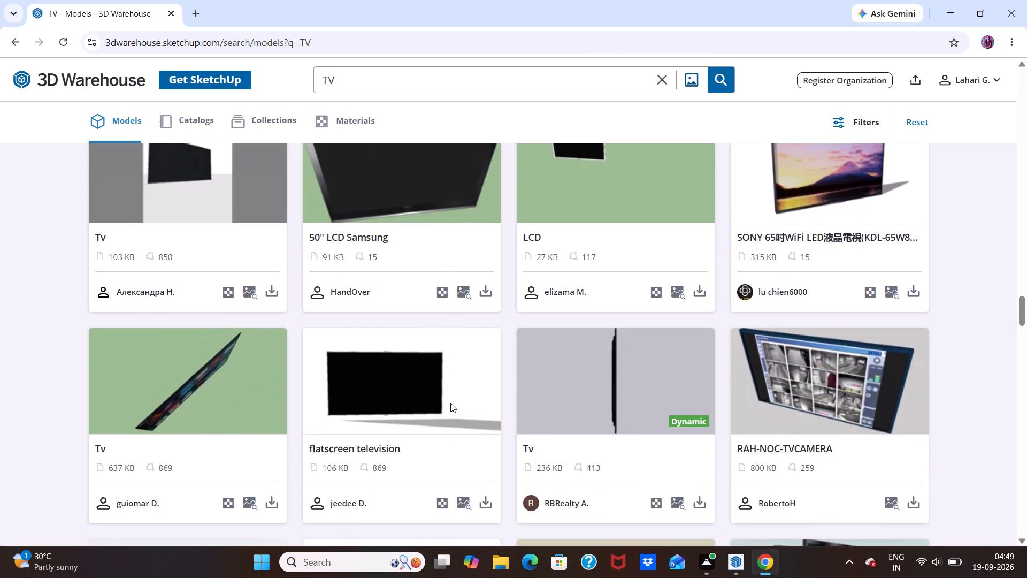
pyautogui.click(486, 498)
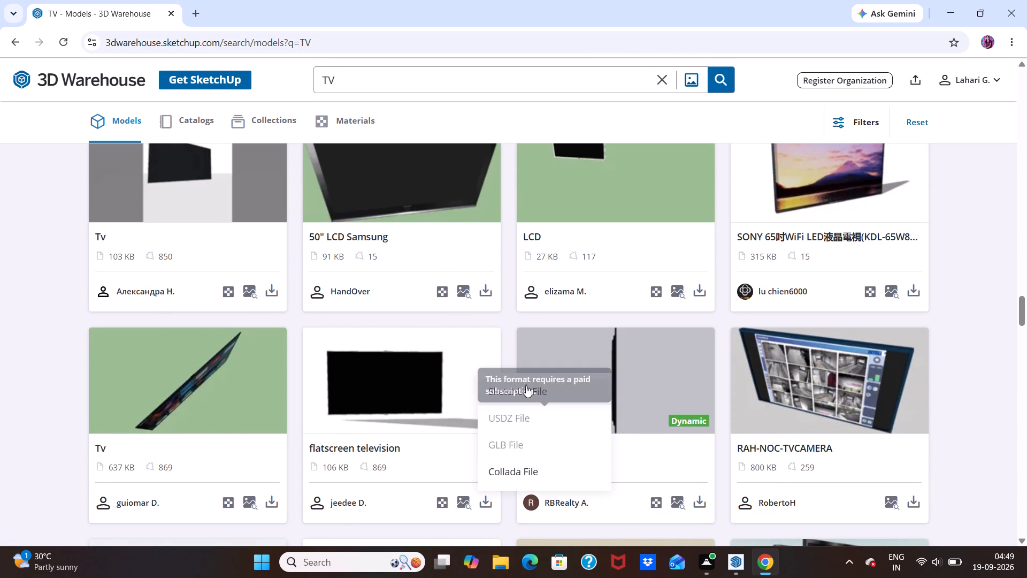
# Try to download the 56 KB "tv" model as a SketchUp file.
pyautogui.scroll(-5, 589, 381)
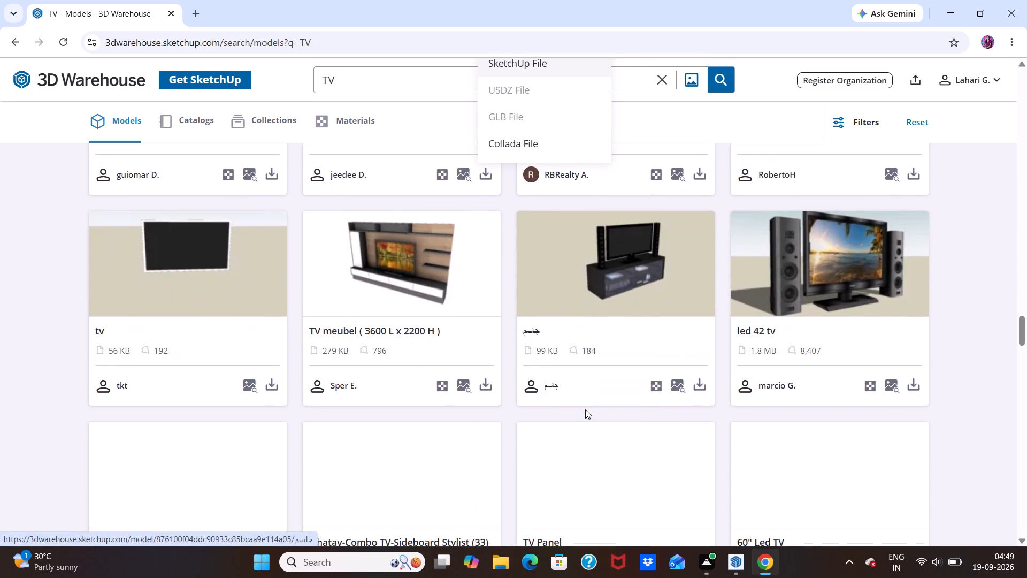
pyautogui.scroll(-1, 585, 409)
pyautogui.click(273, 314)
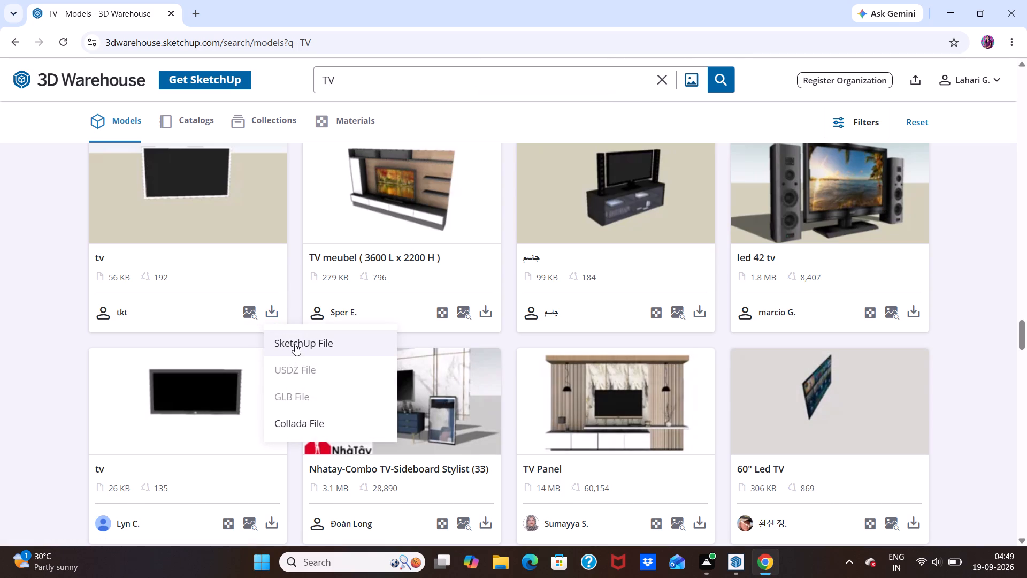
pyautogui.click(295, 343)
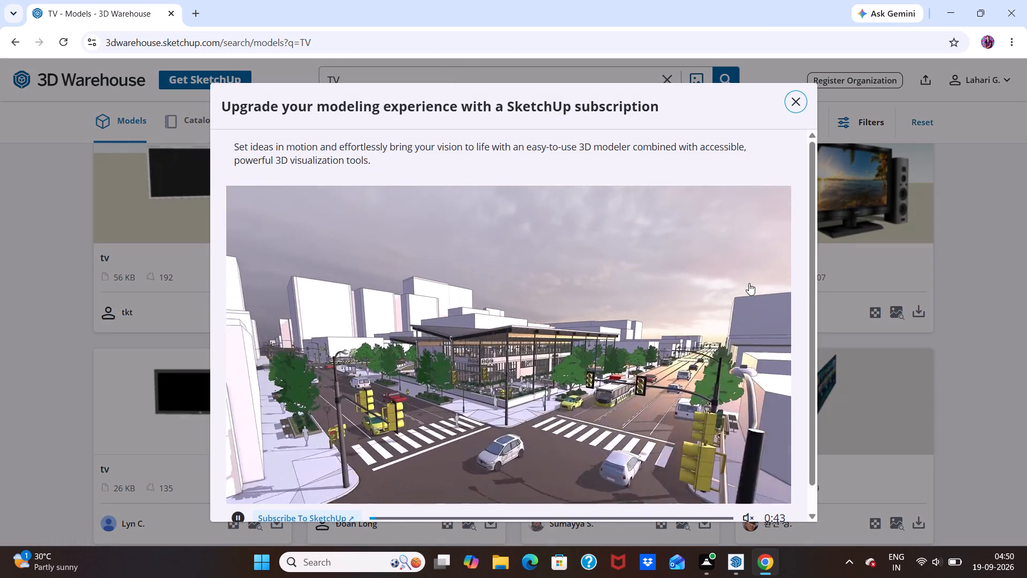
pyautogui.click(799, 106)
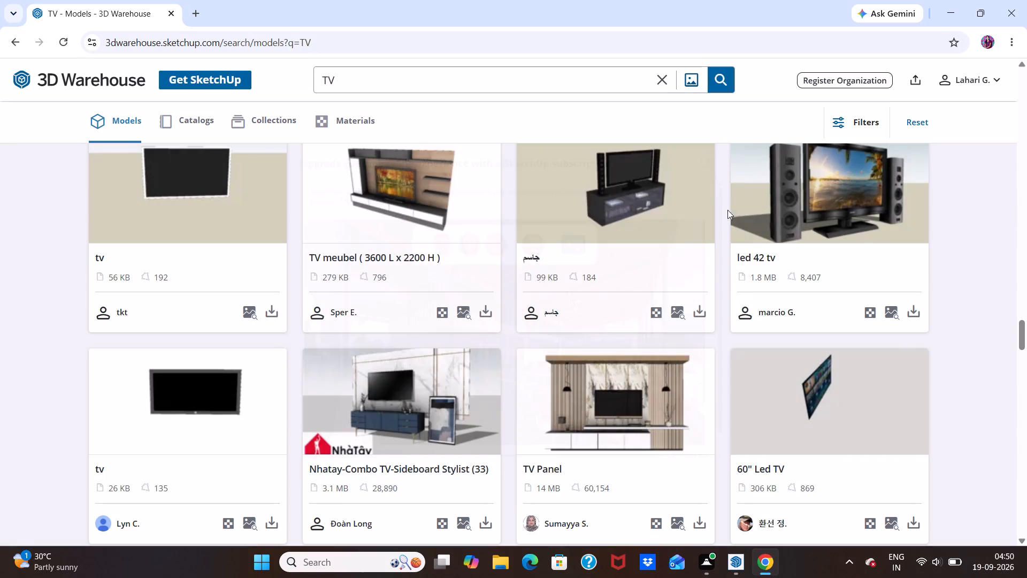
# Skim a few more TV models, close the 3D Warehouse browser window and return to SketchUp.
pyautogui.scroll(-5, 542, 373)
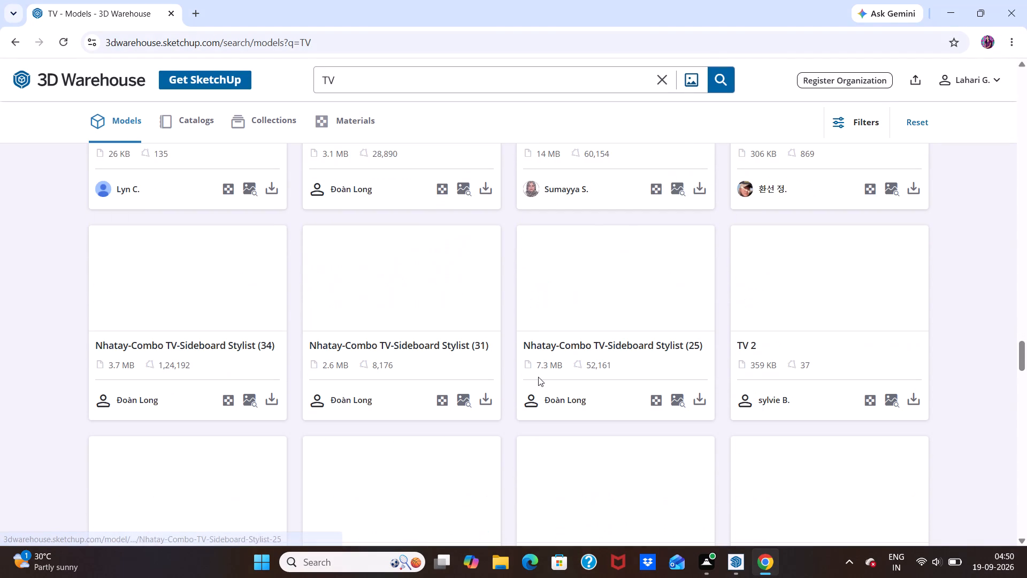
pyautogui.click(1010, 11)
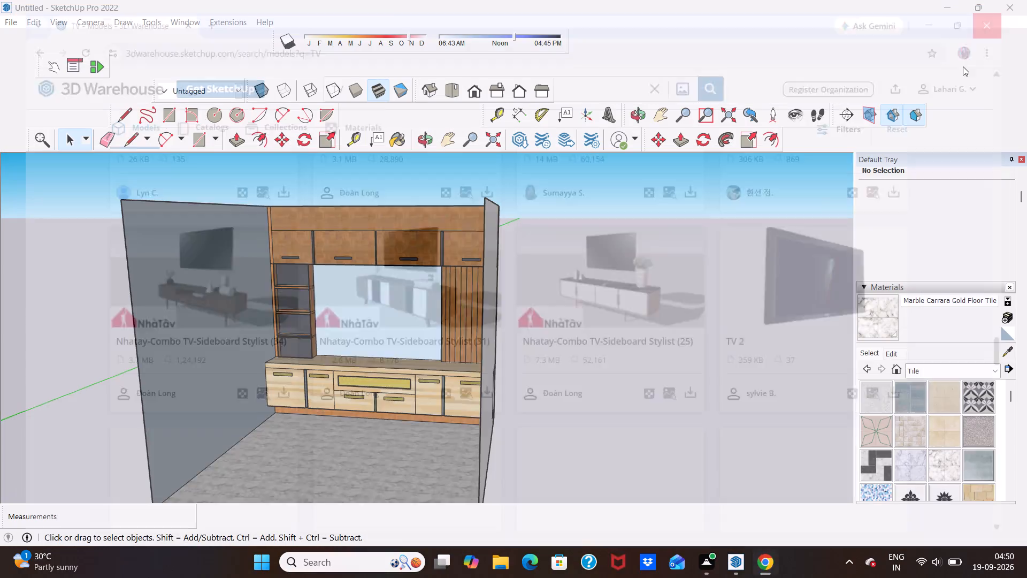
# Copy the light-blue back panel face with its edges out of the wall unit, placing the copy outside the room's right-hand wall.
pyautogui.scroll(-9, 548, 292)
pyautogui.scroll(5, 622, 276)
pyautogui.scroll(2, 428, 314)
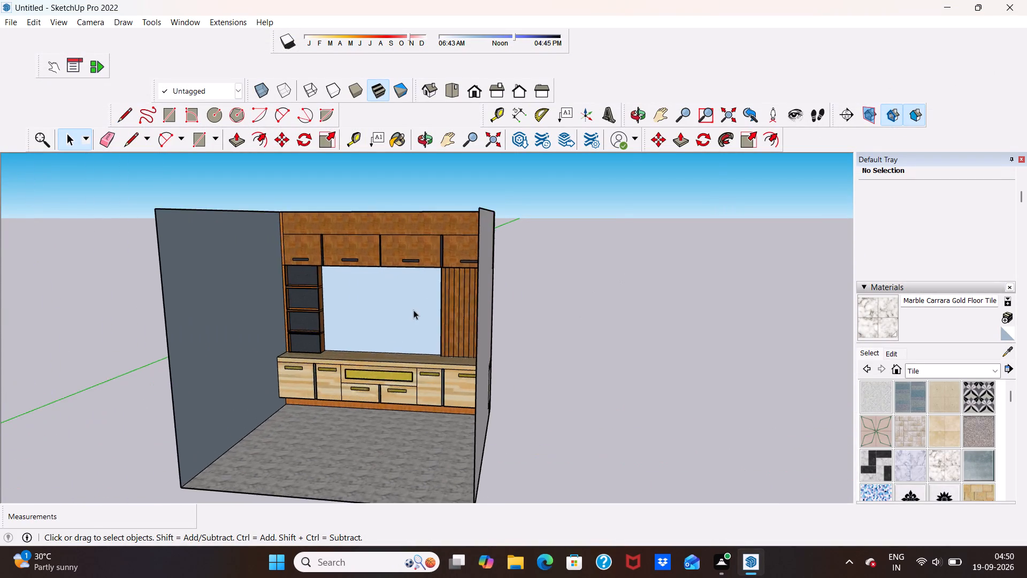
pyautogui.scroll(8, 413, 310)
pyautogui.scroll(-11, 377, 298)
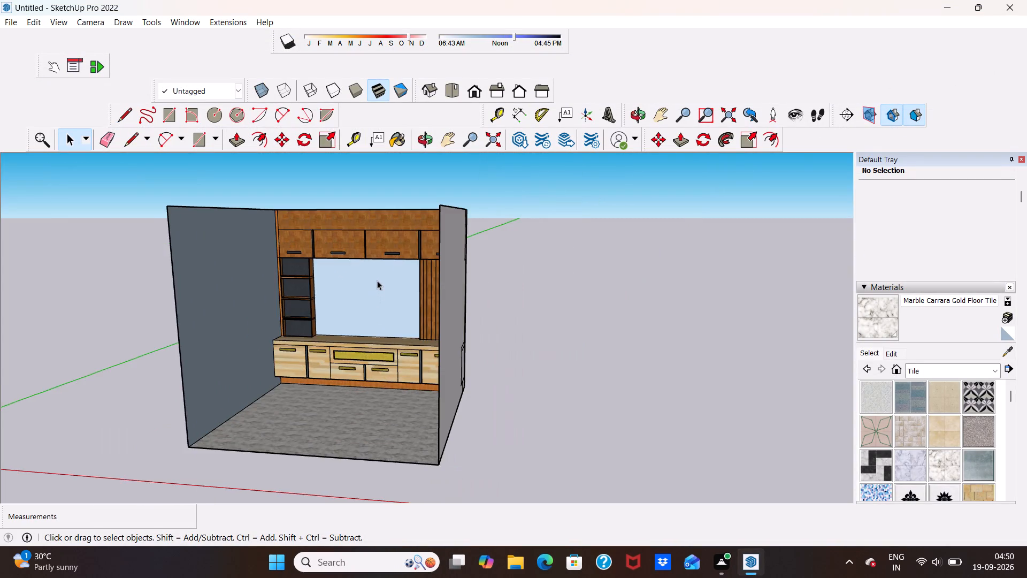
pyautogui.scroll(5, 383, 289)
pyautogui.doubleClick(389, 299)
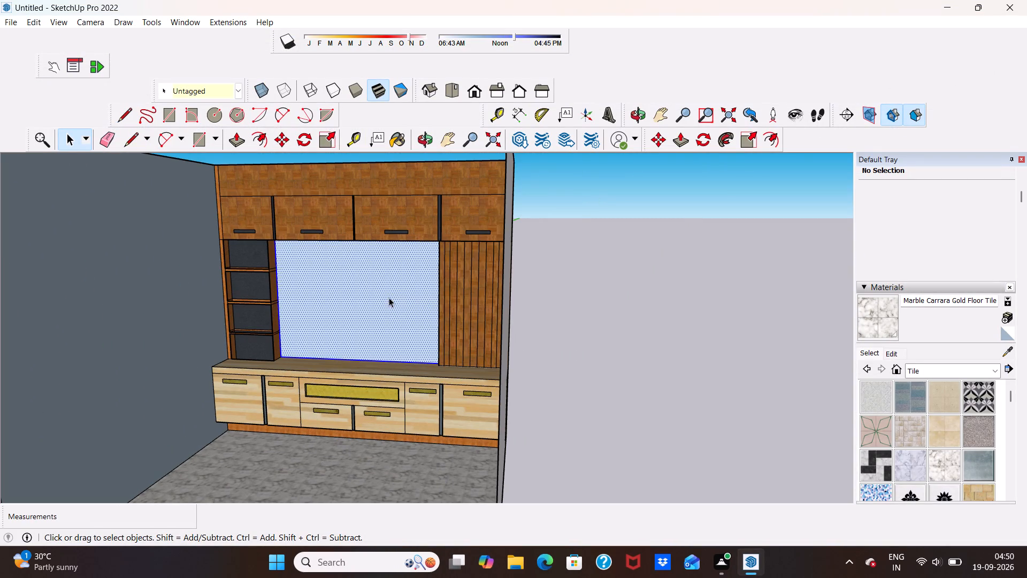
pyautogui.click(285, 140)
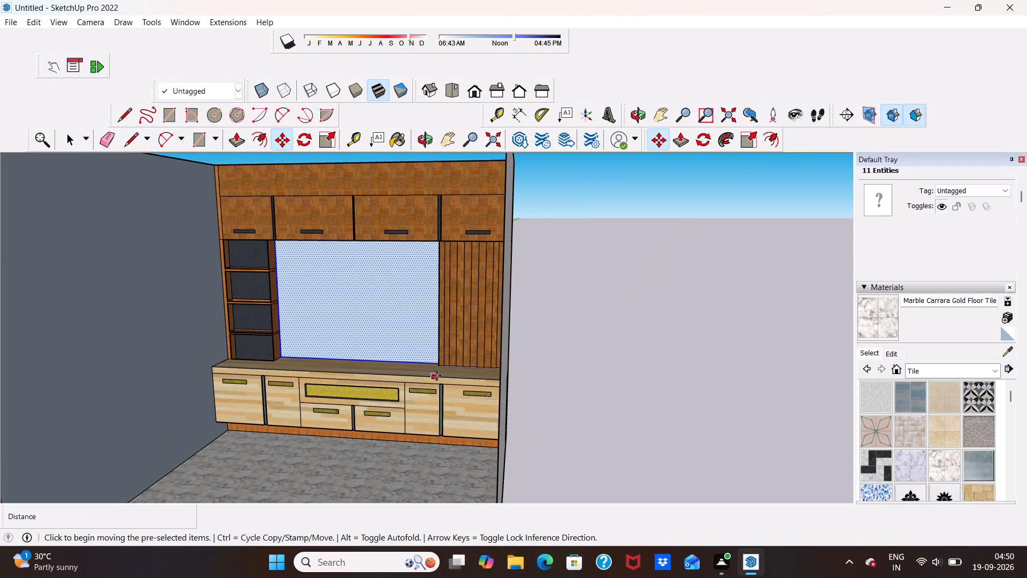
pyautogui.click(284, 354)
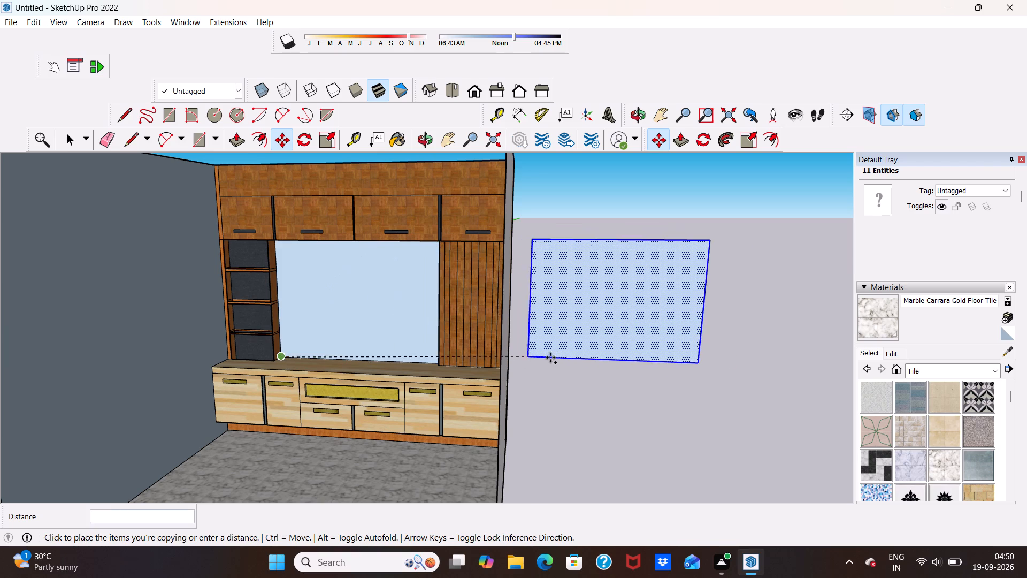
pyautogui.click(596, 363)
pyautogui.press('space')
pyautogui.scroll(-11, 569, 336)
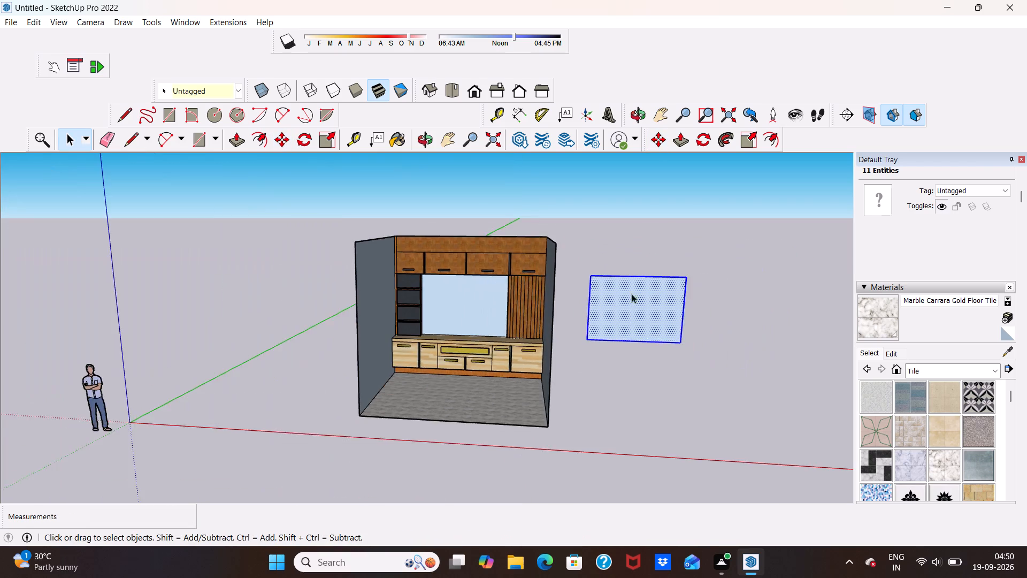
pyautogui.scroll(6, 719, 323)
pyautogui.click(604, 381)
# Draw a rectangle about 7' 9 3/4" by 4' 11 7/8" inside the copied panel, leaving a margin on all sides.
pyautogui.scroll(4, 630, 309)
pyautogui.scroll(-4, 626, 288)
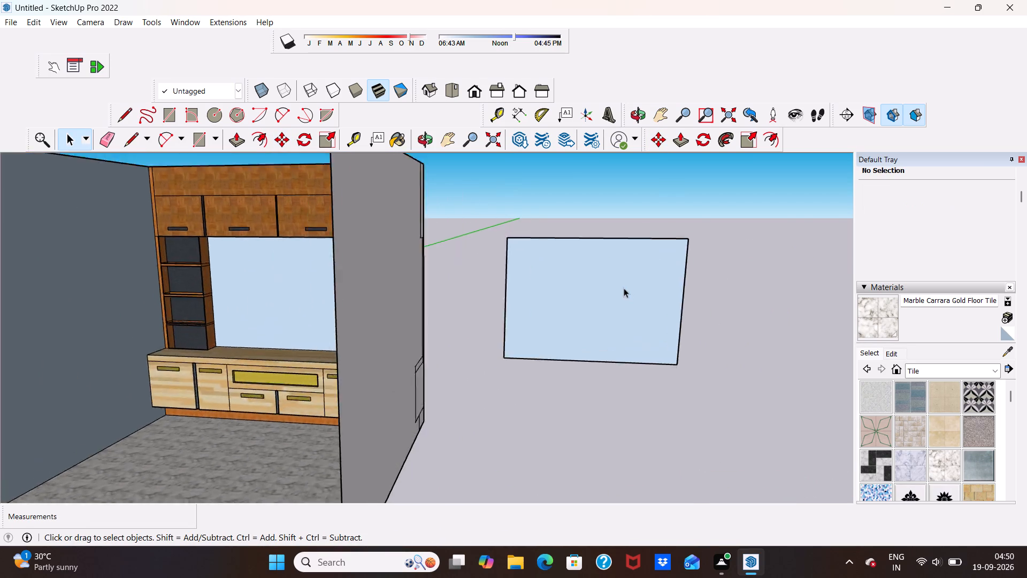
pyautogui.scroll(-7, 624, 288)
pyautogui.scroll(3, 630, 302)
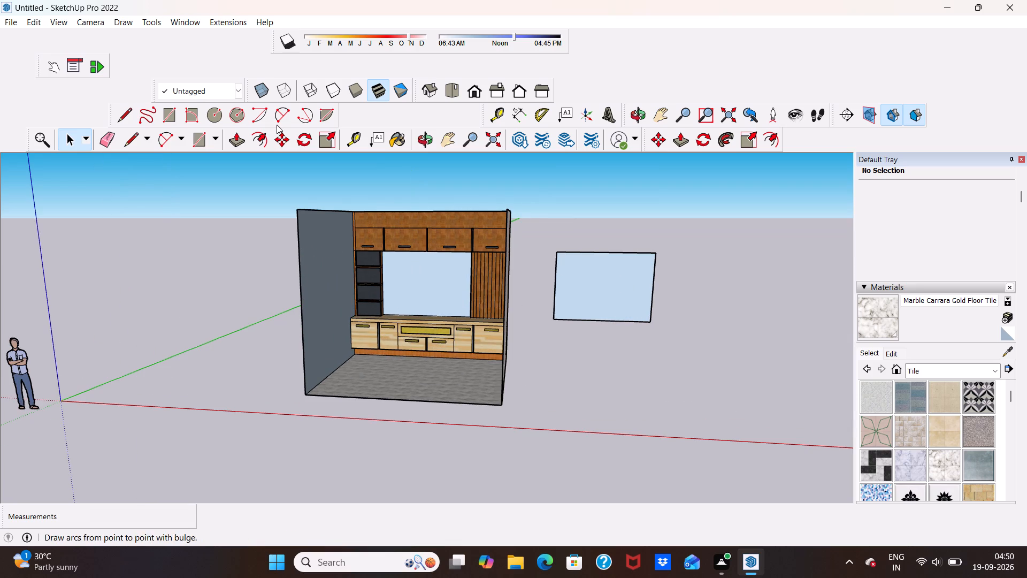
pyautogui.click(168, 118)
pyautogui.scroll(5, 603, 289)
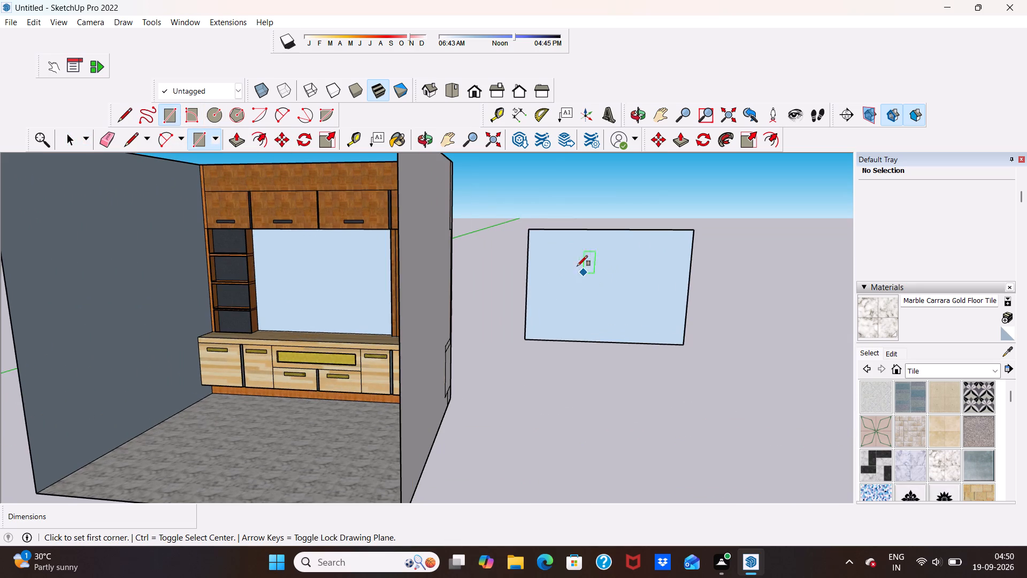
pyautogui.click(547, 249)
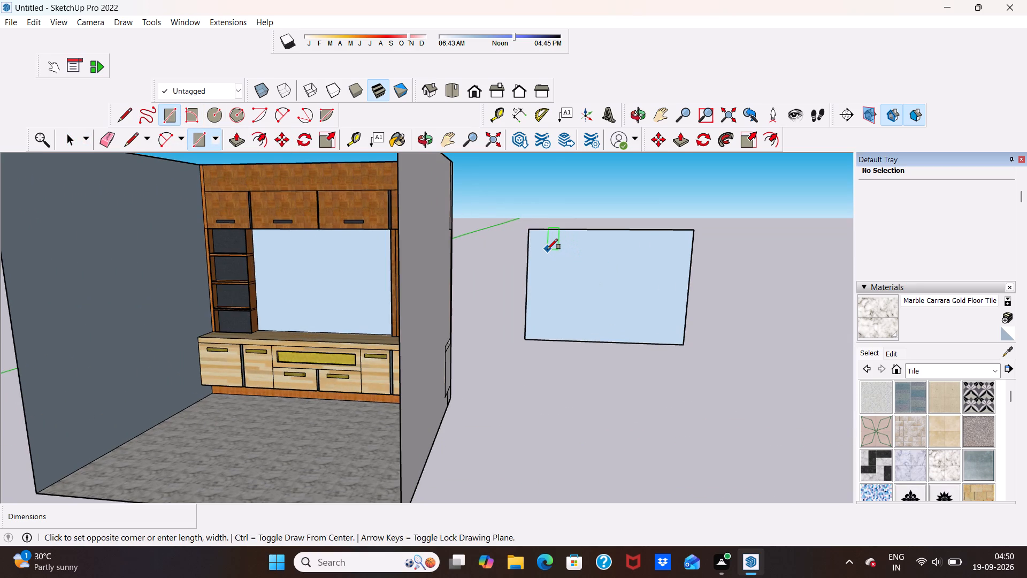
pyautogui.click(669, 329)
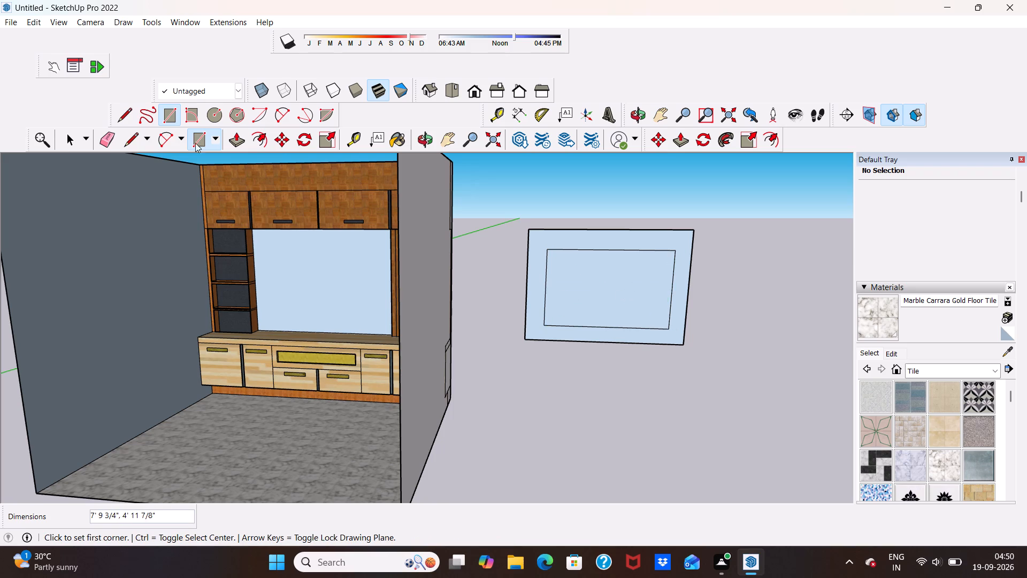
# Erase the copied panel's outer top edge and the upper segments of its outer left edge.
pyautogui.click(113, 140)
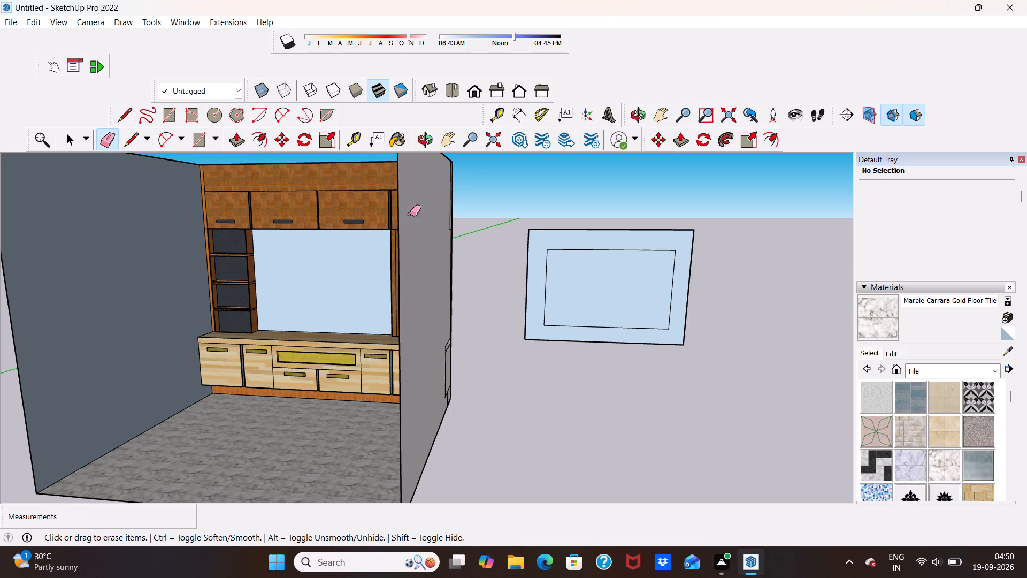
pyautogui.scroll(5, 436, 214)
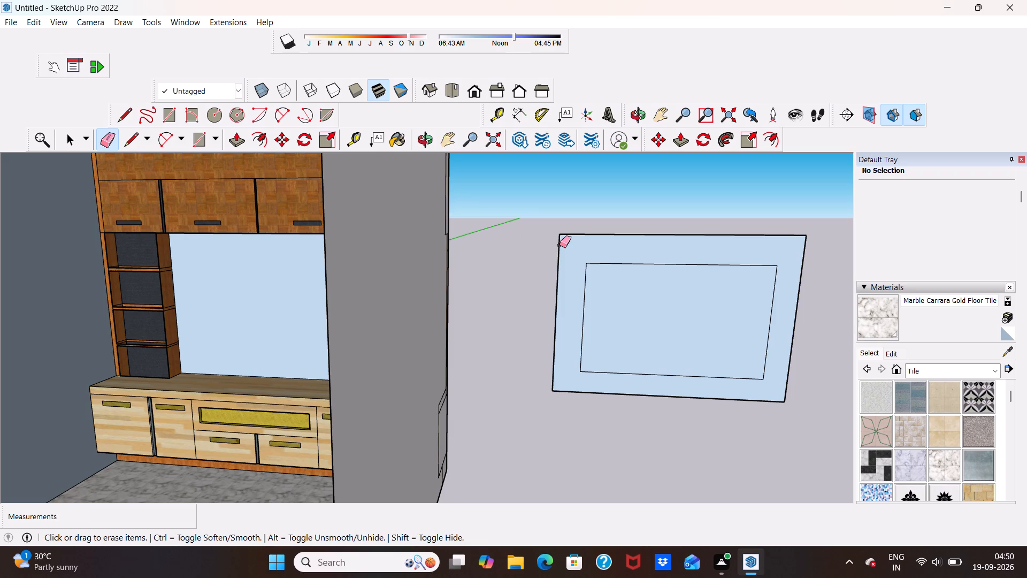
pyautogui.click(560, 245)
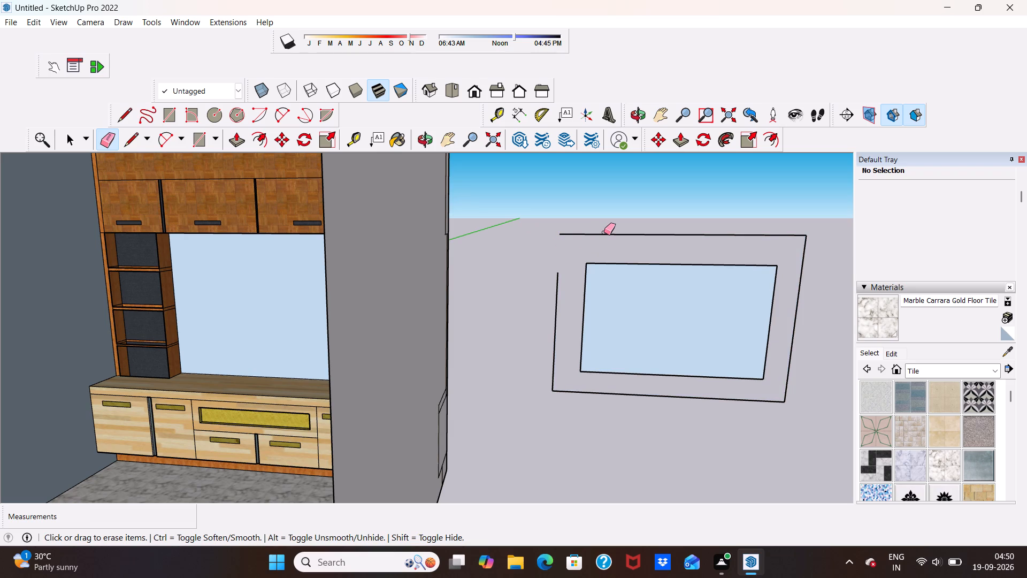
pyautogui.click(604, 232)
pyautogui.click(604, 233)
pyautogui.click(604, 234)
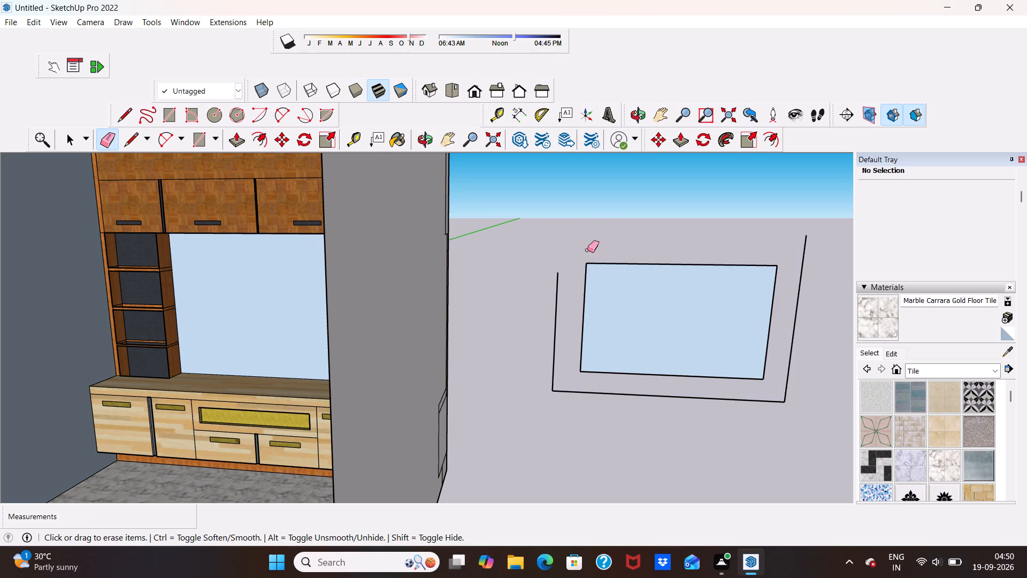
pyautogui.click(557, 296)
pyautogui.scroll(-4, 532, 330)
pyautogui.scroll(10, 555, 276)
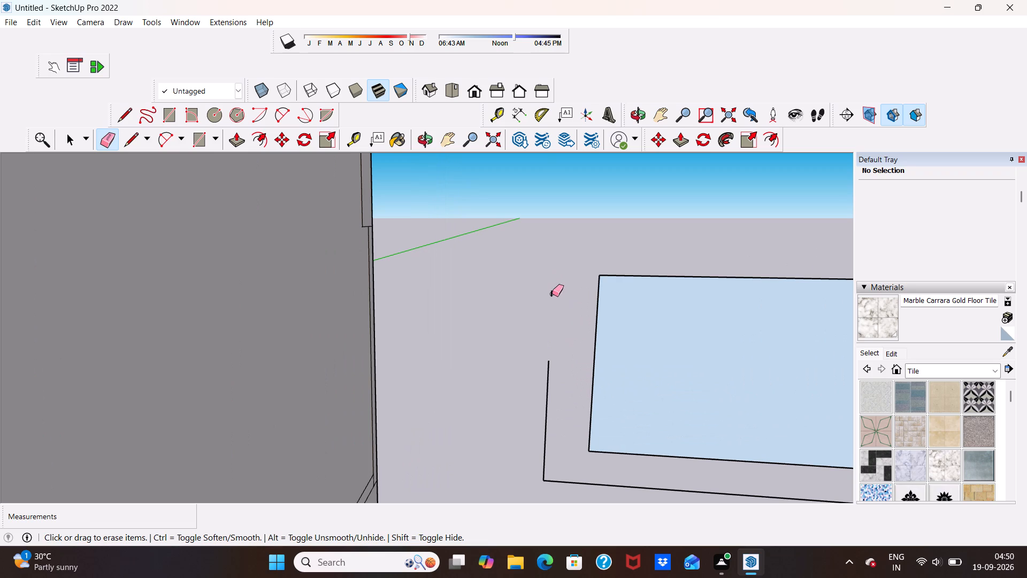
pyautogui.click(552, 294)
# Erase the copied panel's outer bottom and right edges and the leftover left-edge segments, keeping the inner rectangle.
pyautogui.scroll(-12, 546, 278)
pyautogui.scroll(6, 739, 320)
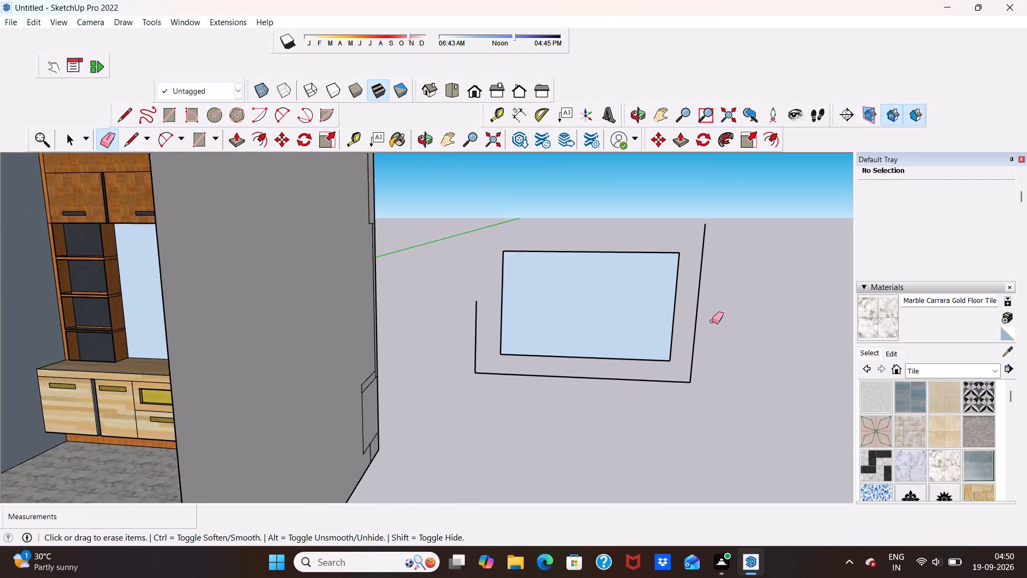
pyautogui.scroll(4, 712, 321)
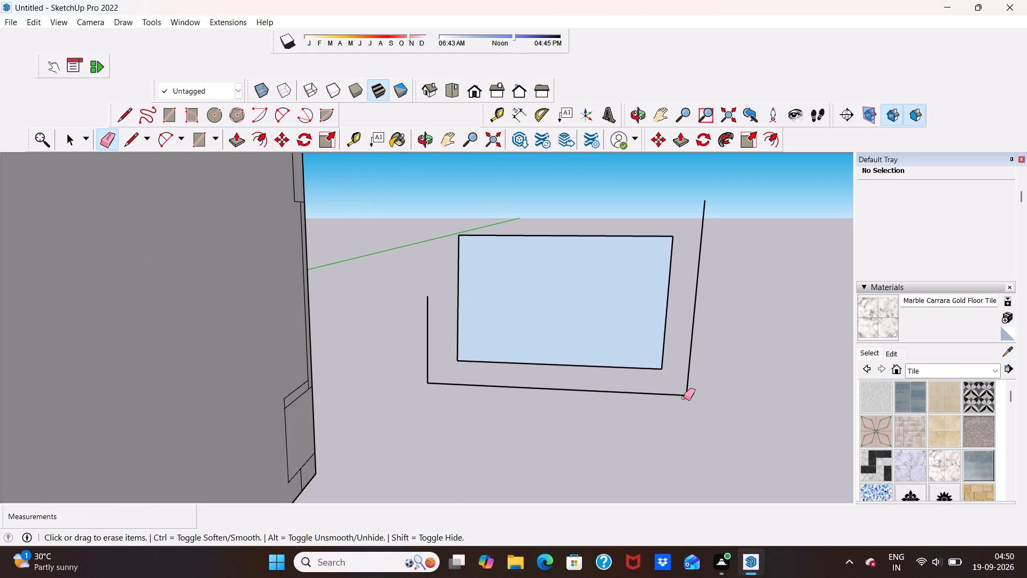
pyautogui.click(684, 398)
pyautogui.click(685, 385)
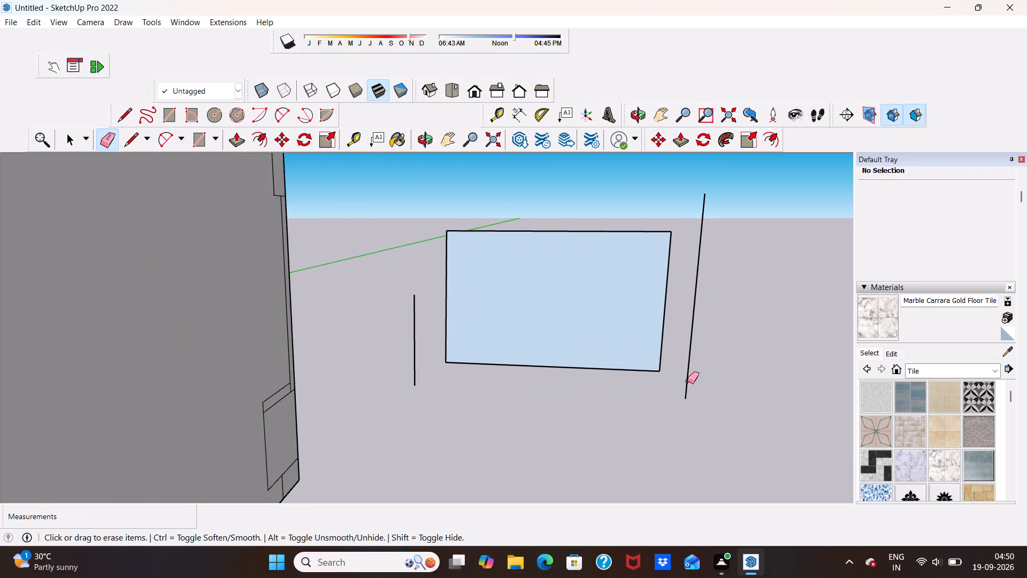
pyautogui.click(688, 381)
pyautogui.scroll(5, 420, 325)
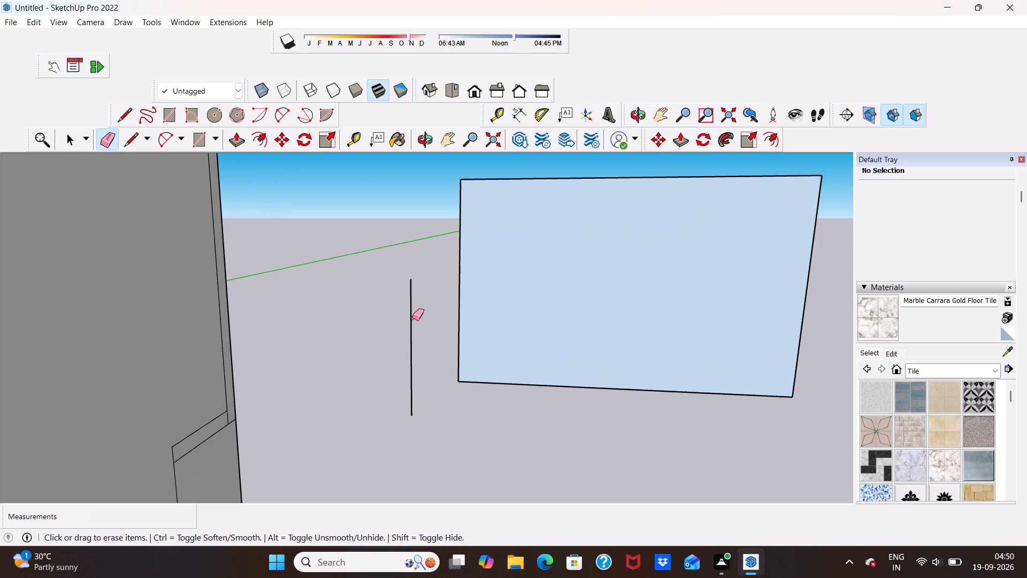
pyautogui.click(411, 319)
pyautogui.scroll(4, 413, 282)
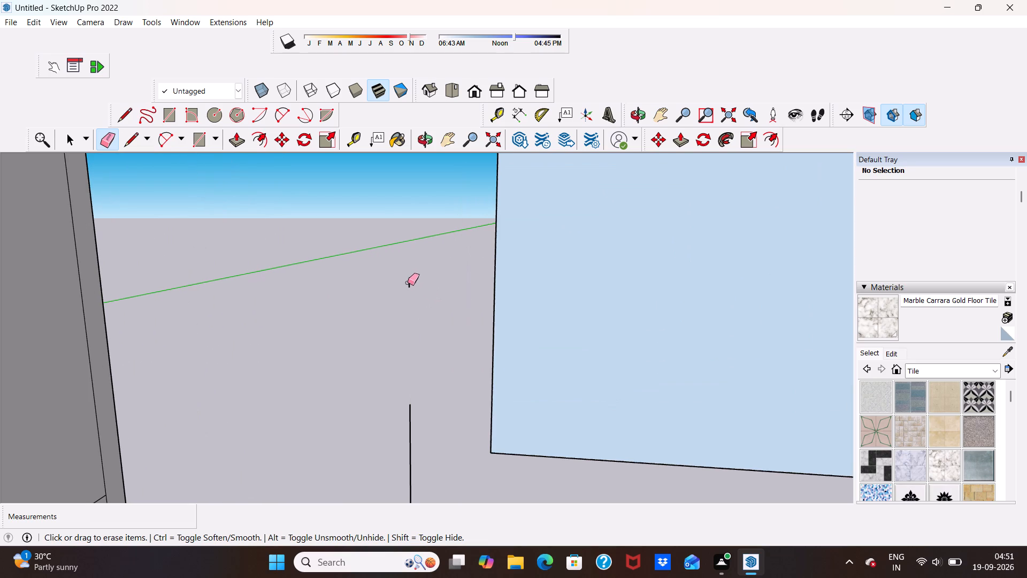
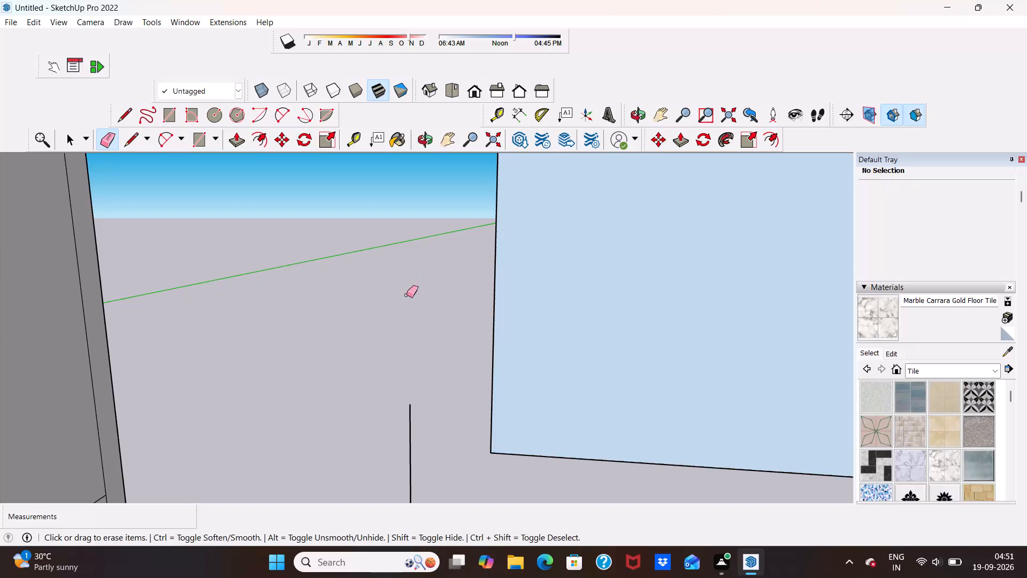
# Erase the stray vertical edges left on the ground beside the detached blue rectangle.
pyautogui.click(410, 413)
pyautogui.scroll(-6, 394, 316)
pyautogui.scroll(12, 413, 365)
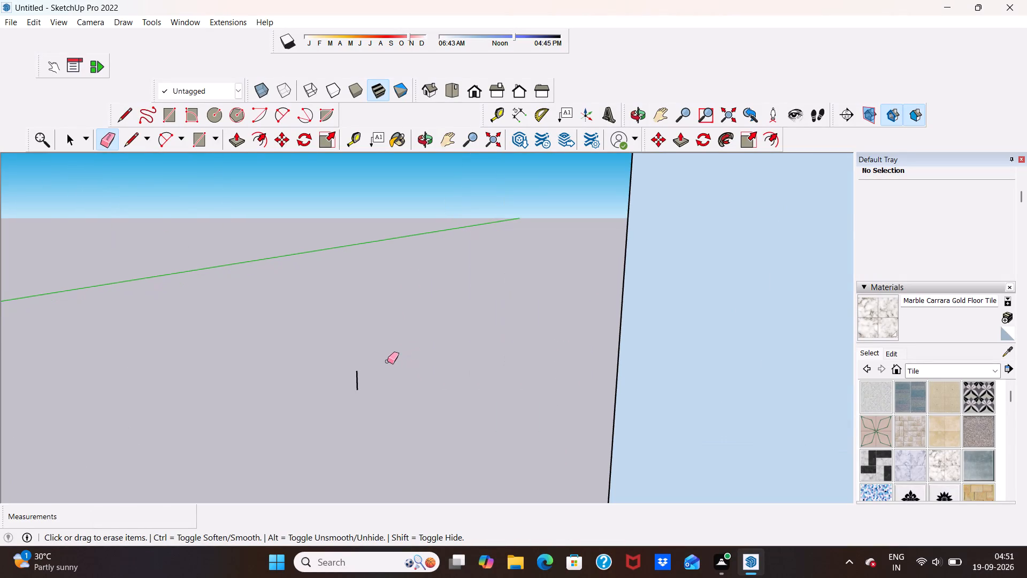
pyautogui.click(357, 382)
pyautogui.scroll(-7, 401, 343)
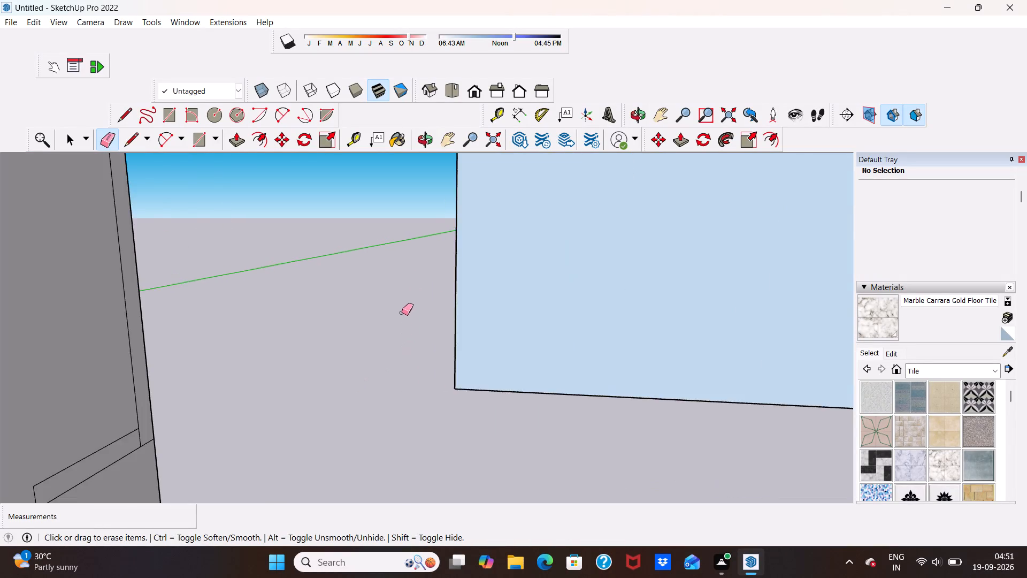
pyautogui.scroll(-20, 402, 313)
pyautogui.scroll(-4, 402, 313)
pyautogui.scroll(4, 465, 324)
pyautogui.scroll(-7, 467, 324)
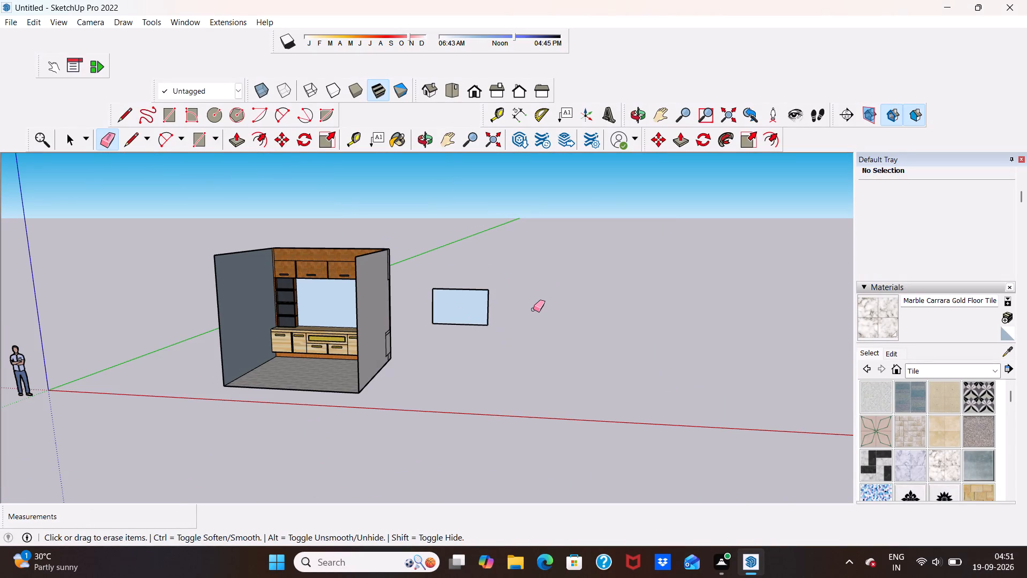
pyautogui.press('space')
# Push/Pull the detached rectangular face outward about 9 1/4" into a thick panel.
pyautogui.scroll(1, 493, 341)
pyautogui.moveTo(493, 341); pyautogui.dragTo(440, 382, button='middle')
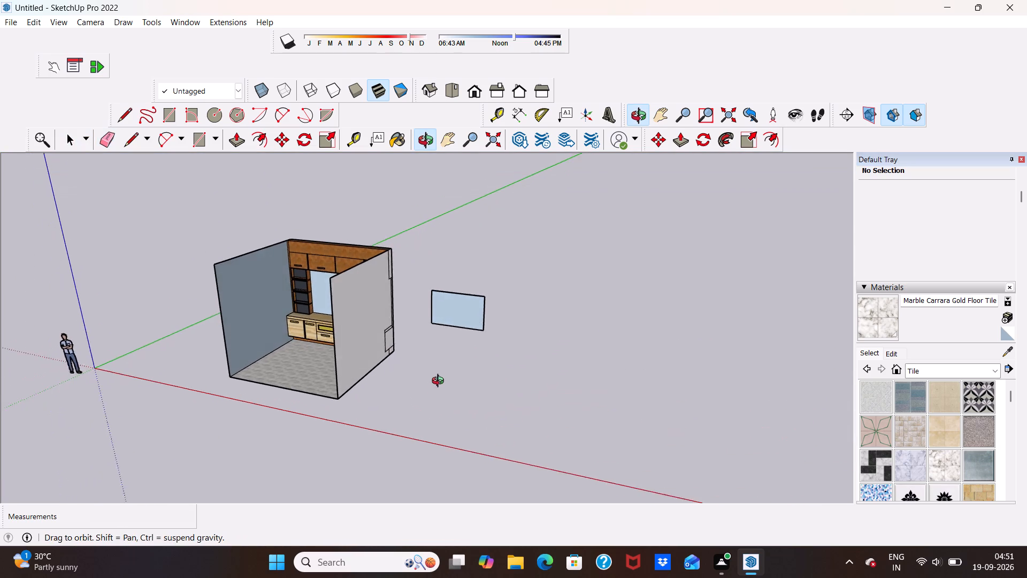
pyautogui.moveTo(440, 382); pyautogui.dragTo(438, 384, button='middle')
pyautogui.scroll(5, 489, 309)
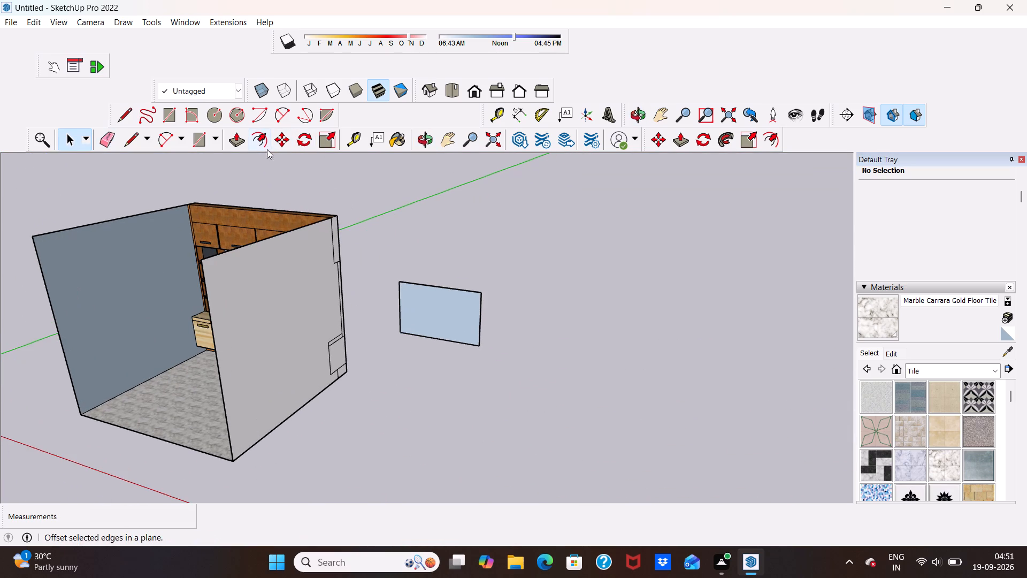
pyautogui.click(241, 141)
pyautogui.scroll(8, 470, 328)
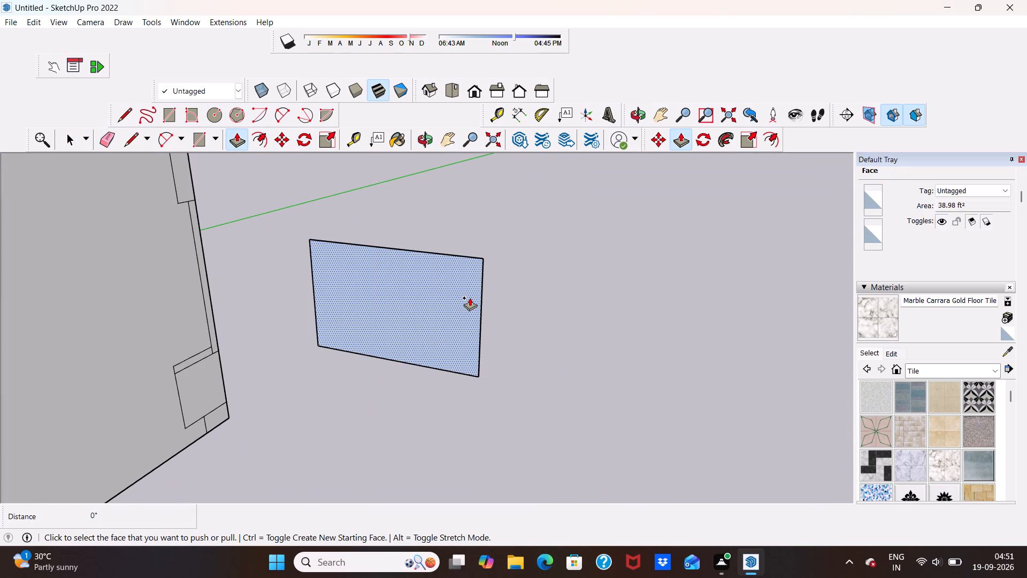
pyautogui.click(470, 298)
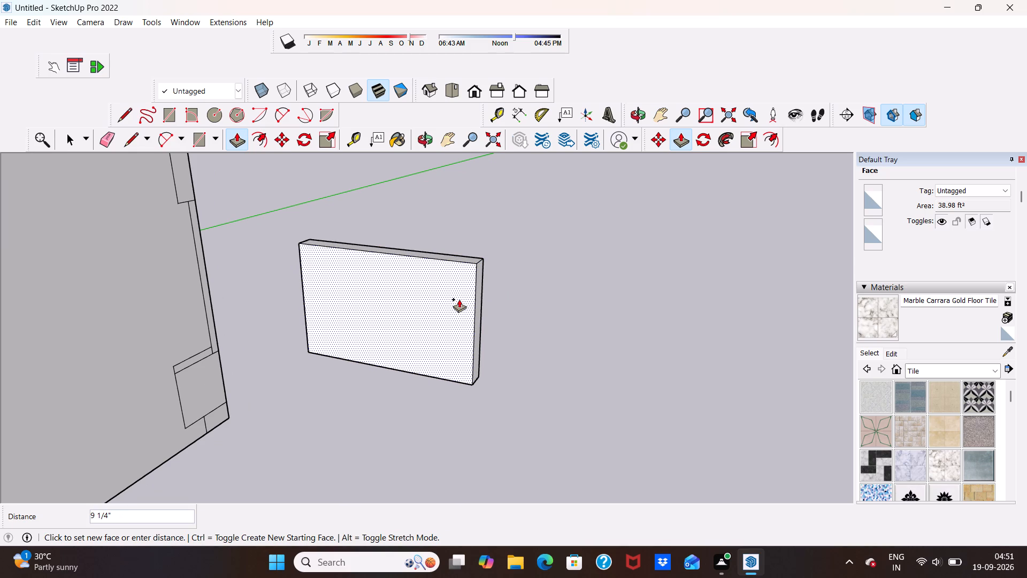
pyautogui.click(459, 299)
pyautogui.press('space')
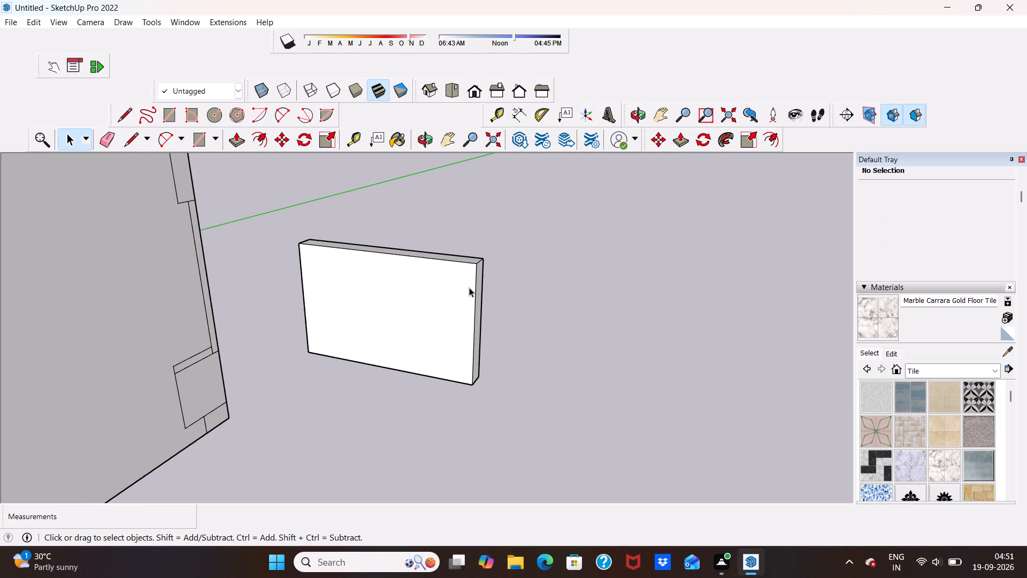
# Examine the thickened panel beside the room from several angles, comparing it with the TV unit.
pyautogui.moveTo(469, 287); pyautogui.dragTo(560, 232, button='middle')
pyautogui.scroll(-11, 539, 239)
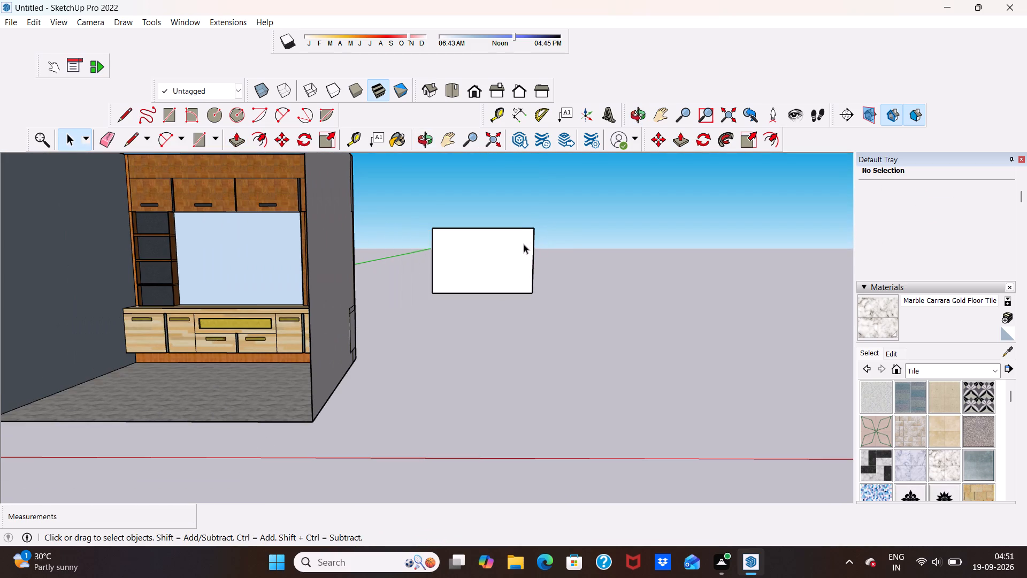
pyautogui.scroll(4, 524, 243)
pyautogui.moveTo(585, 268); pyautogui.dragTo(518, 336, button='middle')
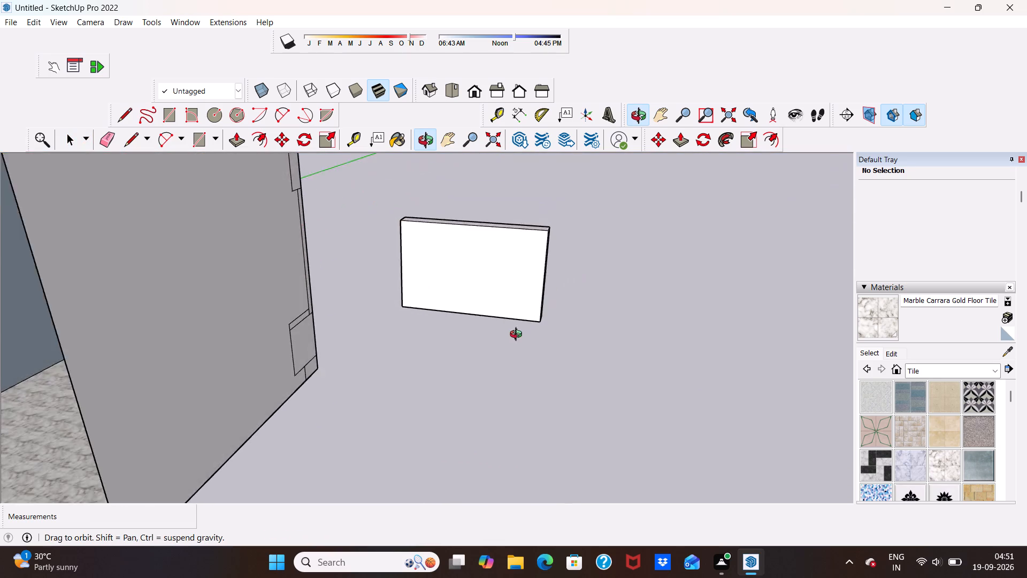
pyautogui.moveTo(518, 336); pyautogui.dragTo(446, 355, button='middle')
pyautogui.moveTo(537, 292); pyautogui.dragTo(642, 298, button='middle')
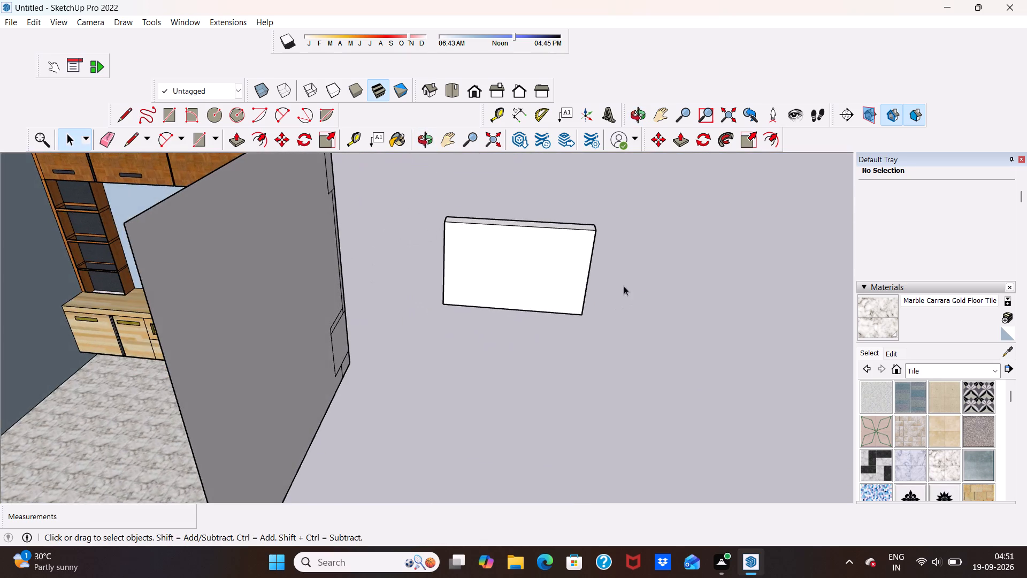
pyautogui.scroll(-4, 607, 277)
pyautogui.moveTo(567, 267); pyautogui.dragTo(561, 218, button='middle')
pyautogui.scroll(4, 553, 286)
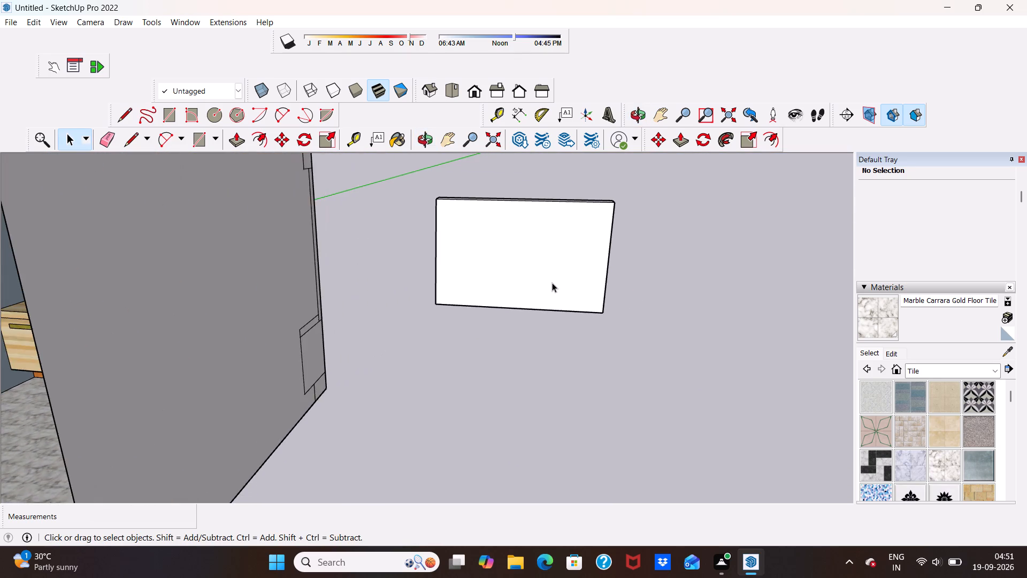
pyautogui.scroll(-8, 551, 276)
pyautogui.moveTo(548, 294); pyautogui.dragTo(573, 237, button='middle')
pyautogui.scroll(5, 526, 258)
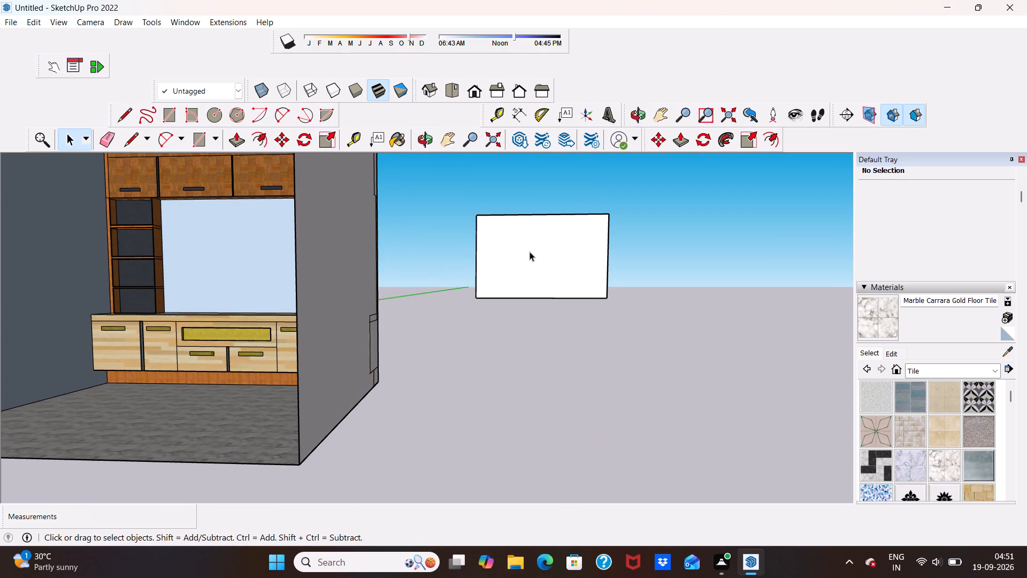
# Paint one end and the back face of the panel with Formica Laminate Dark from Synthetic Surfaces.
pyautogui.click(997, 372)
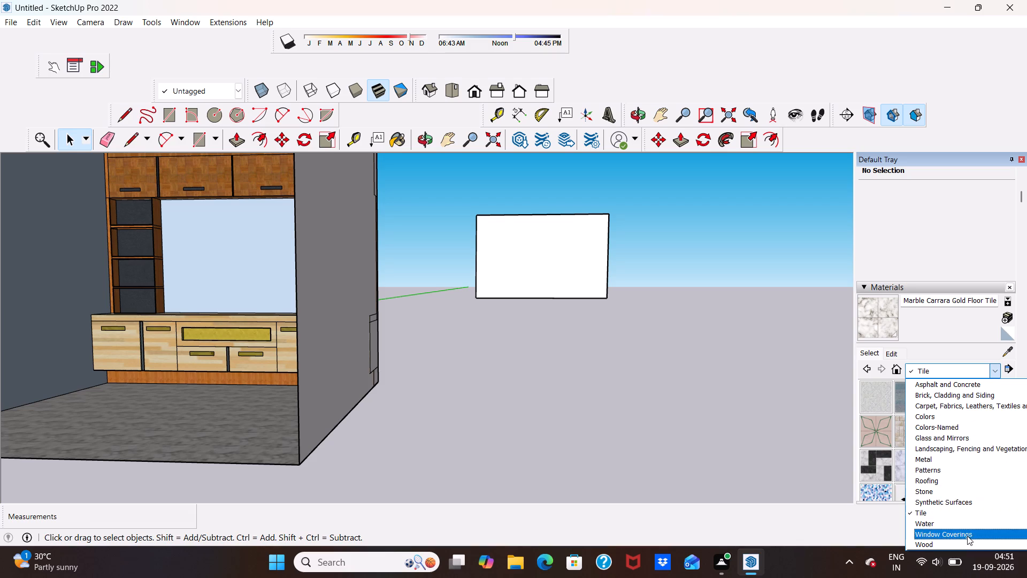
pyautogui.click(960, 505)
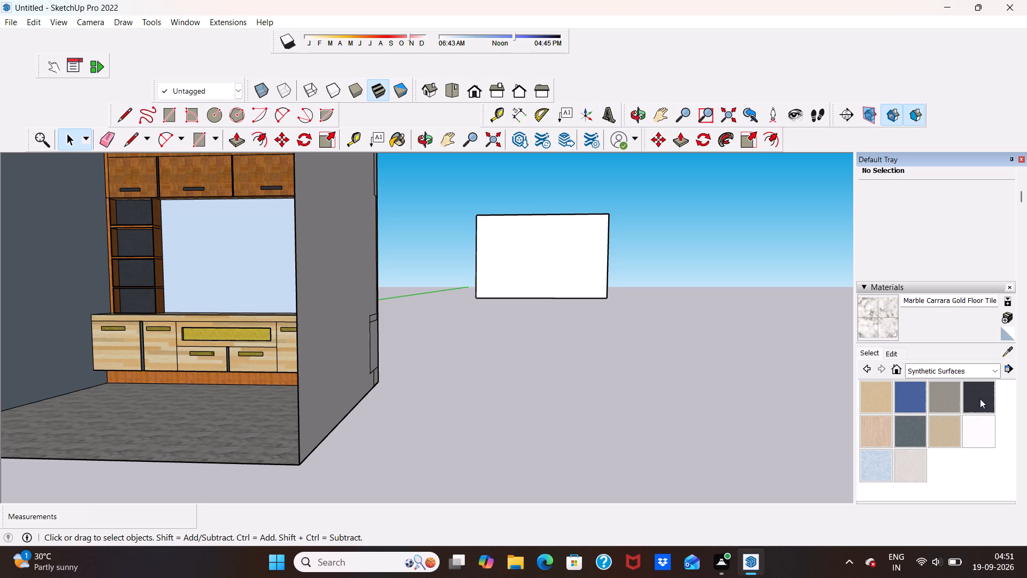
pyautogui.click(979, 399)
pyautogui.moveTo(662, 254); pyautogui.dragTo(506, 305, button='middle')
pyautogui.scroll(1, 662, 254)
pyautogui.scroll(5, 588, 278)
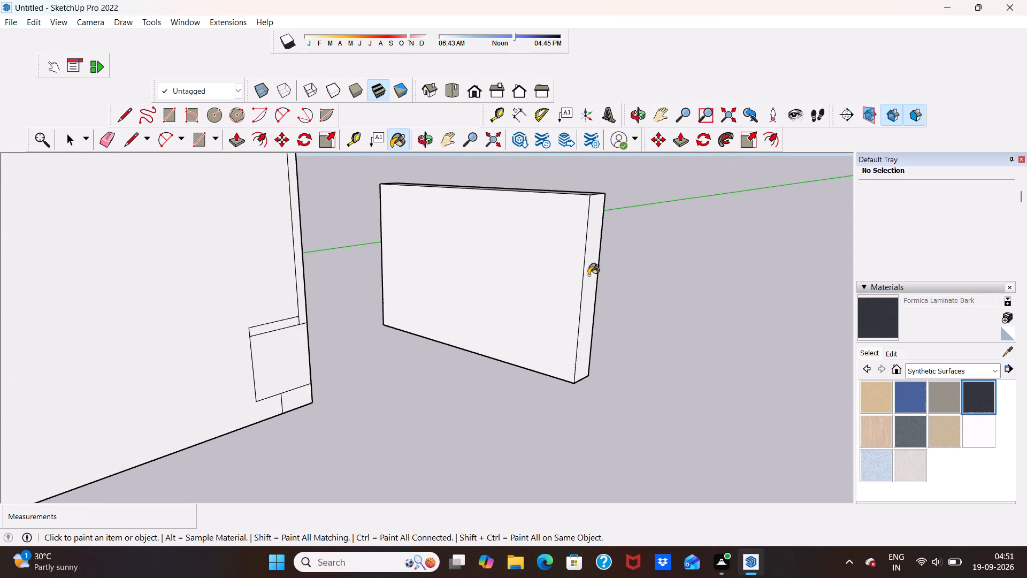
pyautogui.click(590, 271)
pyautogui.scroll(-5, 654, 290)
pyautogui.moveTo(655, 289); pyautogui.dragTo(376, 307, button='middle')
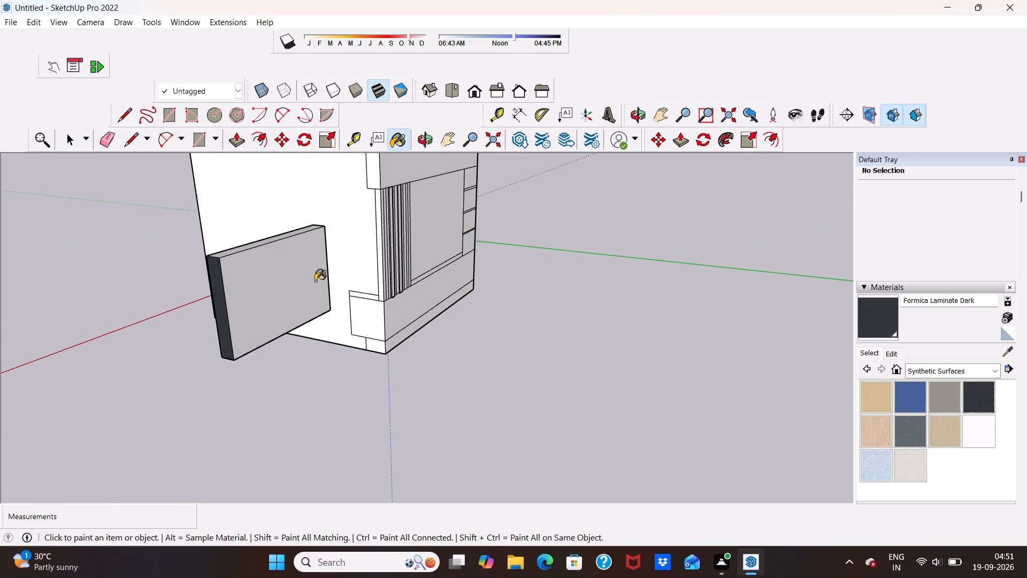
pyautogui.click(257, 294)
# Paint the panel's top, bottom and remaining end with Formica Laminate Dark, leaving the front face white.
pyautogui.scroll(-6, 289, 284)
pyautogui.scroll(12, 278, 272)
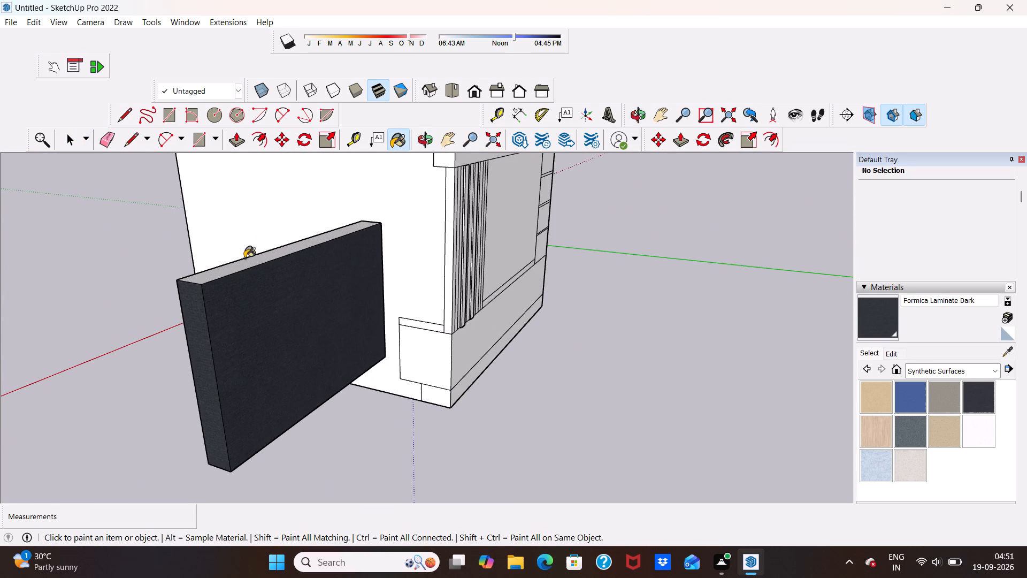
pyautogui.click(225, 271)
pyautogui.scroll(-6, 324, 263)
pyautogui.moveTo(337, 346); pyautogui.dragTo(344, 215, button='middle')
pyautogui.scroll(2, 344, 215)
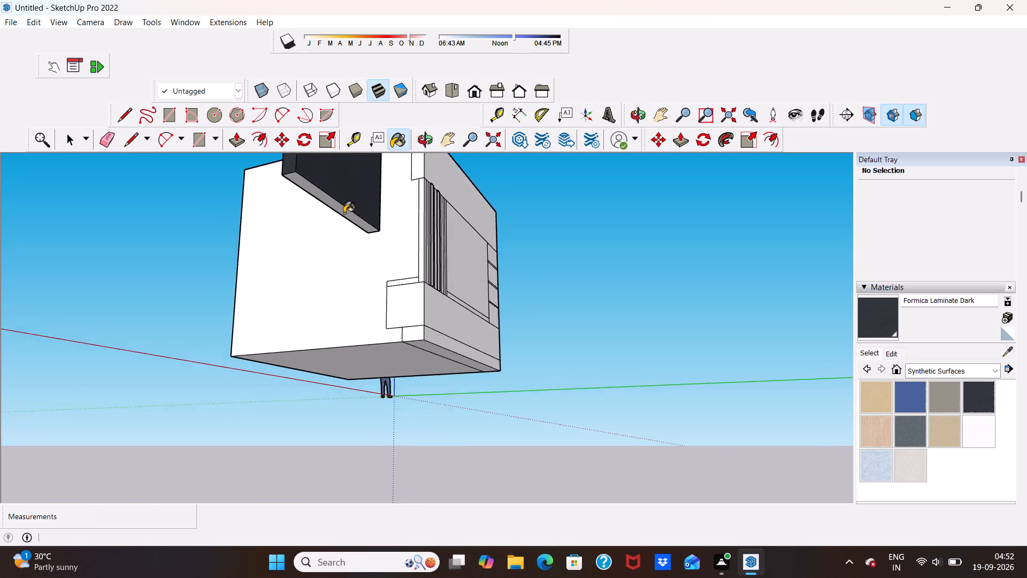
pyautogui.scroll(3, 344, 213)
pyautogui.click(344, 210)
pyautogui.scroll(-9, 338, 240)
pyautogui.moveTo(362, 207); pyautogui.dragTo(268, 231, button='middle')
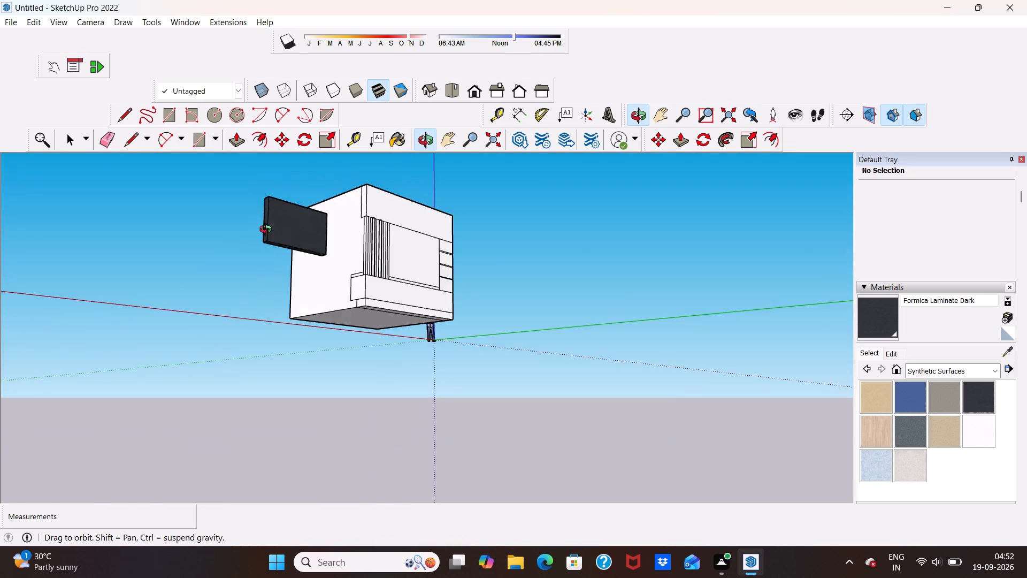
pyautogui.moveTo(268, 231); pyautogui.dragTo(144, 276, button='middle')
pyautogui.scroll(9, 322, 229)
pyautogui.moveTo(300, 275); pyautogui.dragTo(248, 311, button='middle')
pyautogui.scroll(4, 302, 272)
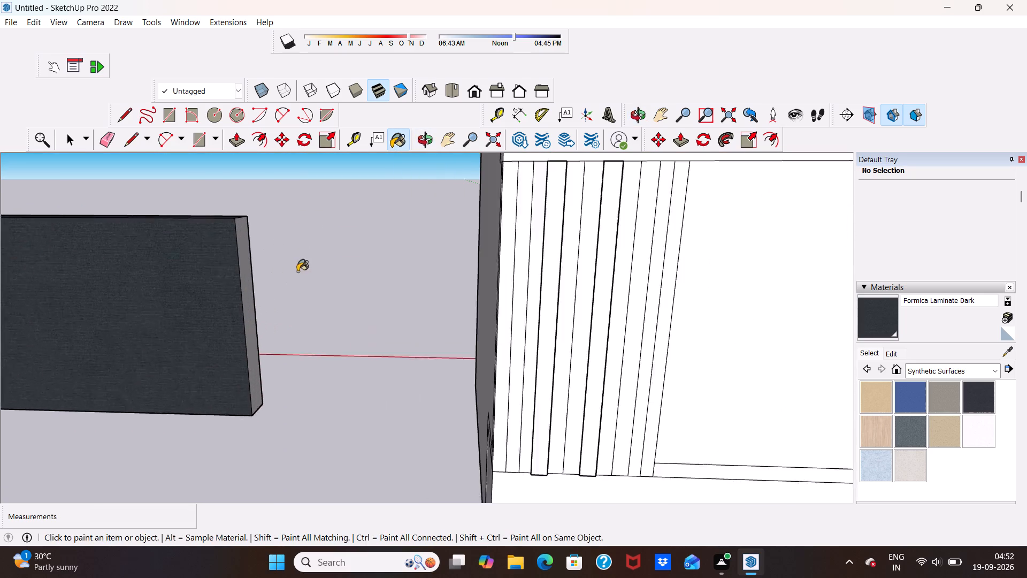
pyautogui.scroll(2, 297, 271)
pyautogui.click(236, 294)
pyautogui.scroll(-11, 305, 257)
pyautogui.moveTo(174, 292); pyautogui.dragTo(795, 356, button='middle')
pyautogui.moveTo(637, 371); pyautogui.dragTo(667, 239, button='middle')
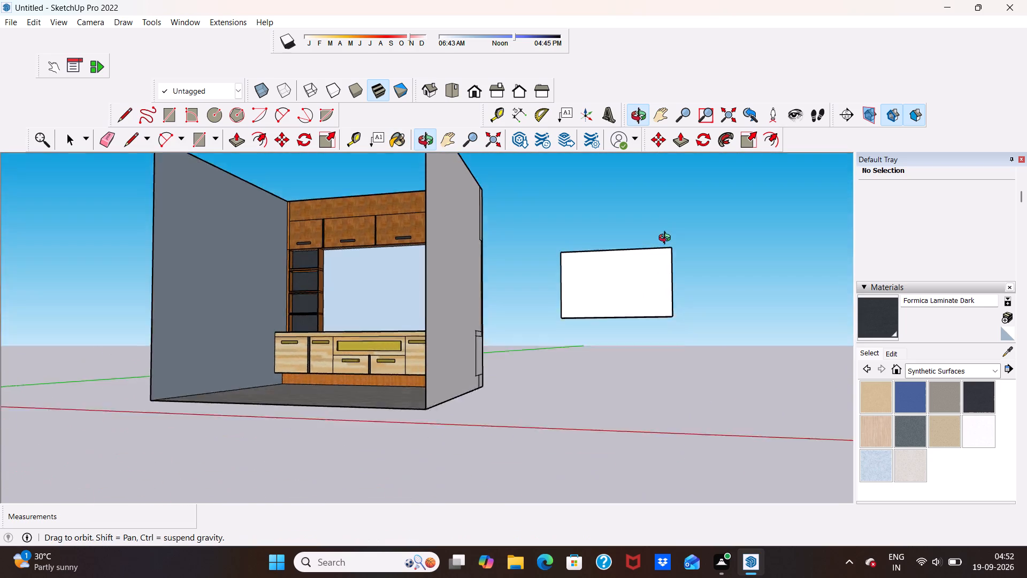
pyautogui.moveTo(667, 239); pyautogui.dragTo(684, 285, button='middle')
pyautogui.press('space')
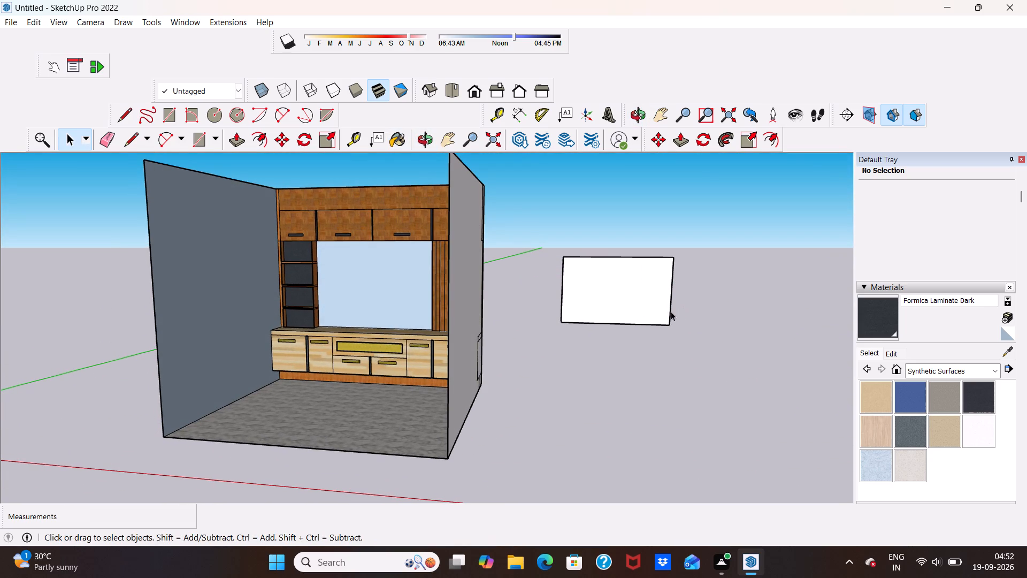
# Start an import and look through the Downloads folder for a suitable file to bring into the model.
pyautogui.click(19, 27)
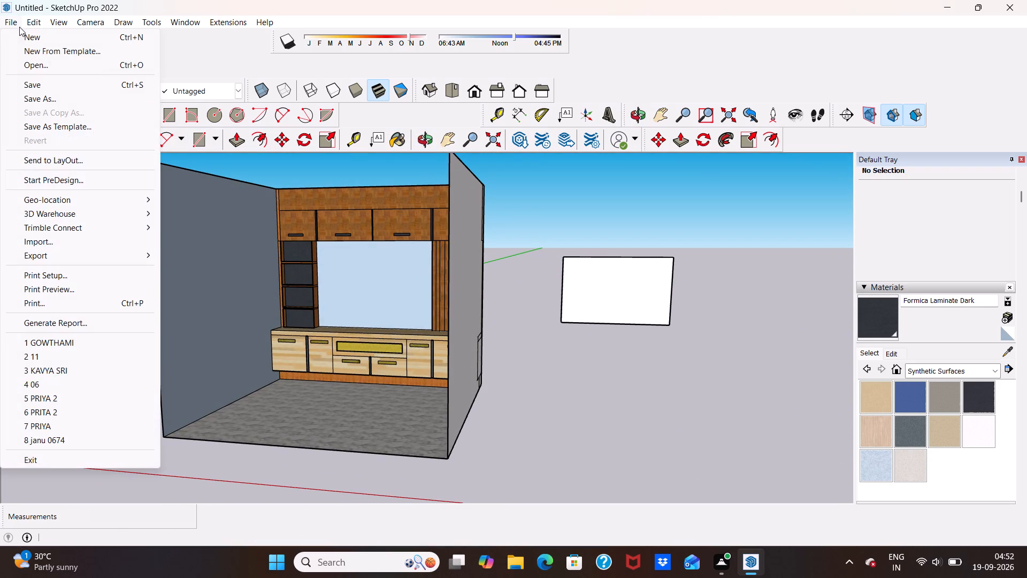
pyautogui.click(124, 240)
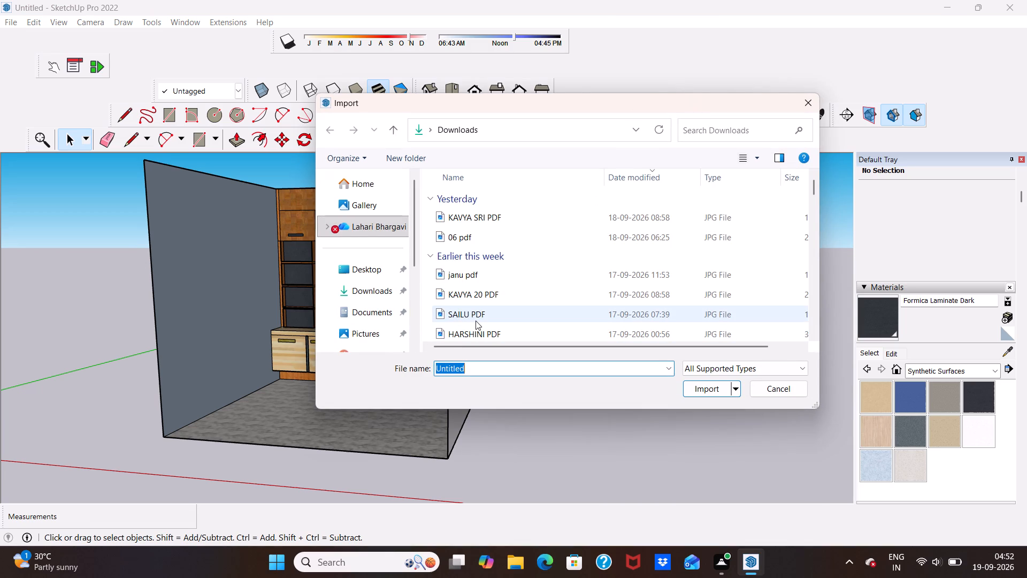
pyautogui.scroll(-1, 502, 305)
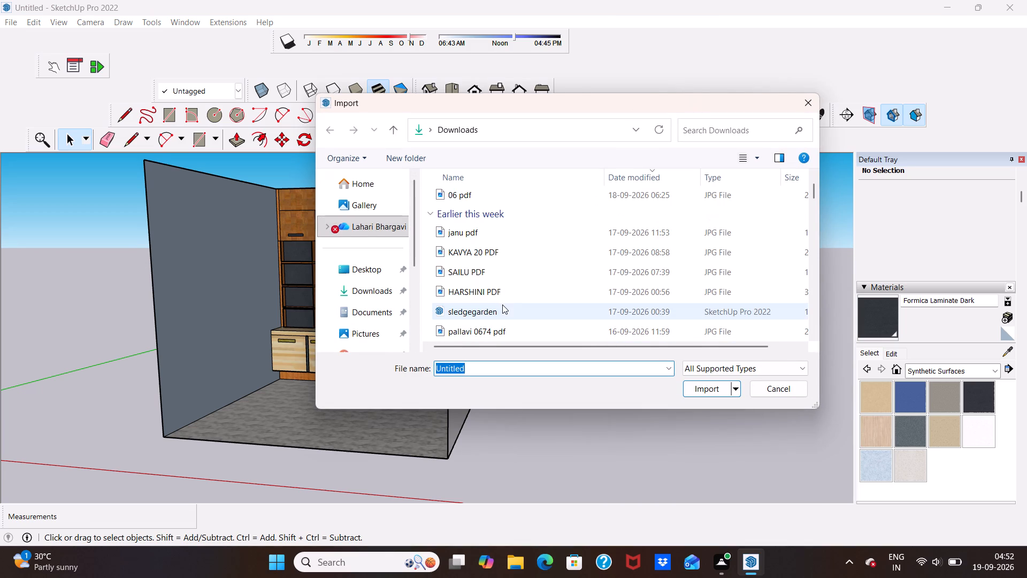
pyautogui.scroll(-4, 505, 305)
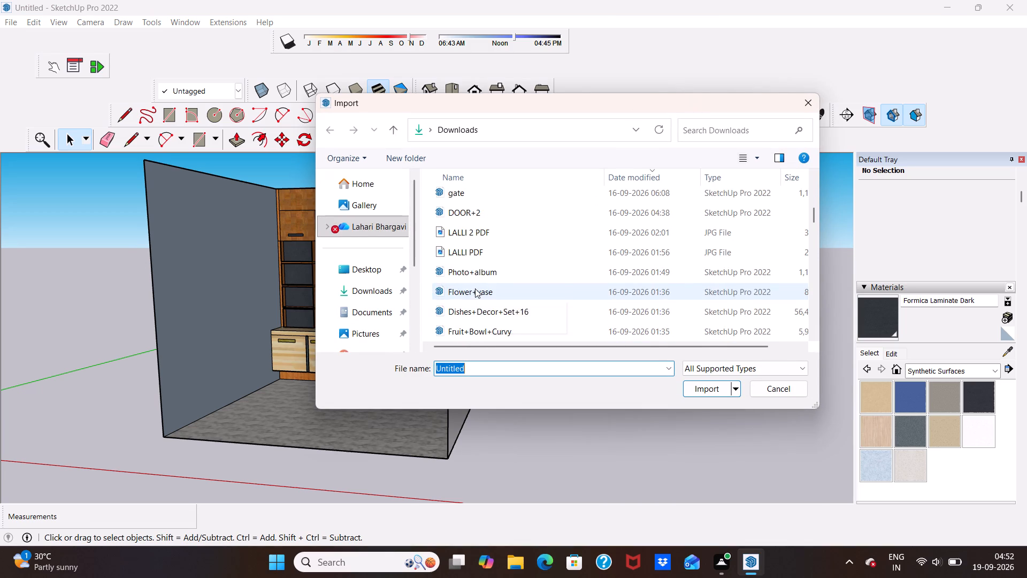
pyautogui.scroll(-7, 476, 288)
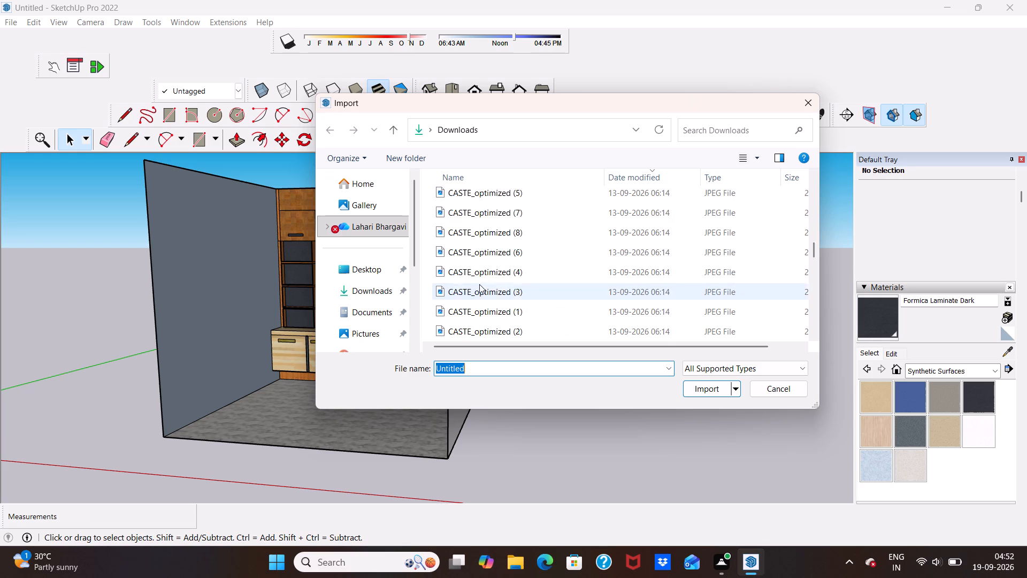
pyautogui.scroll(-2, 479, 284)
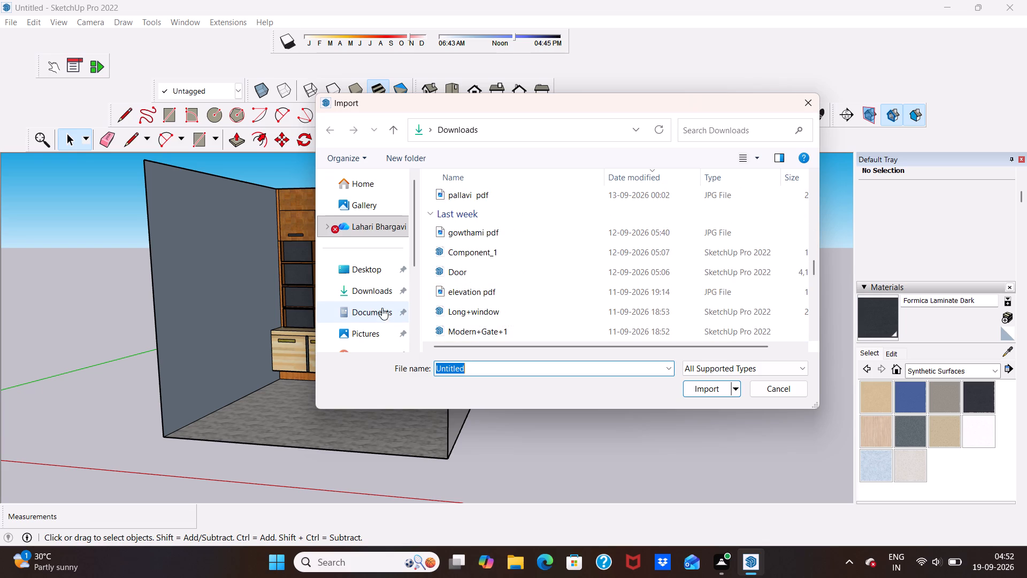
pyautogui.click(371, 292)
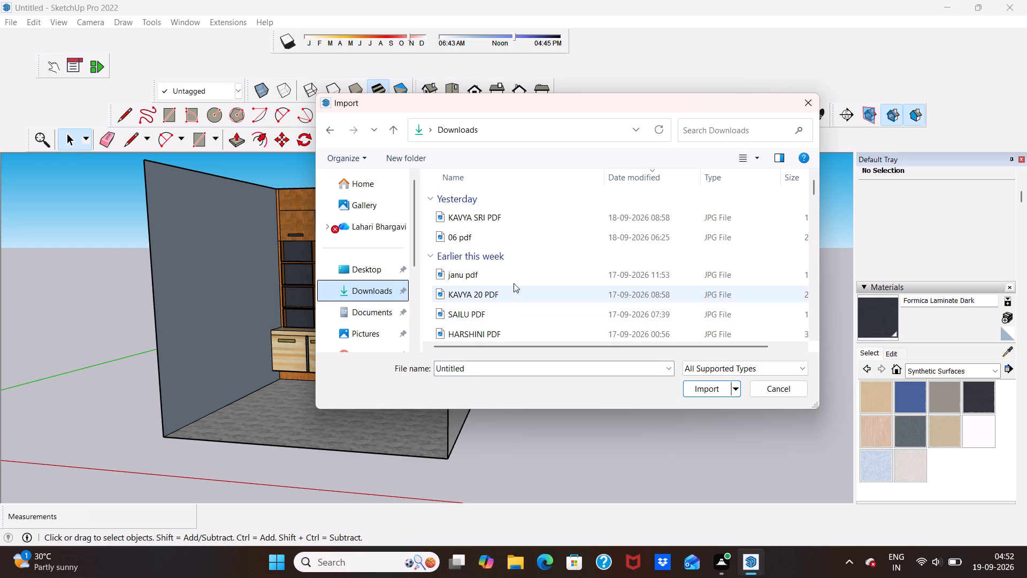
pyautogui.scroll(-20, 516, 298)
pyautogui.scroll(-8, 516, 298)
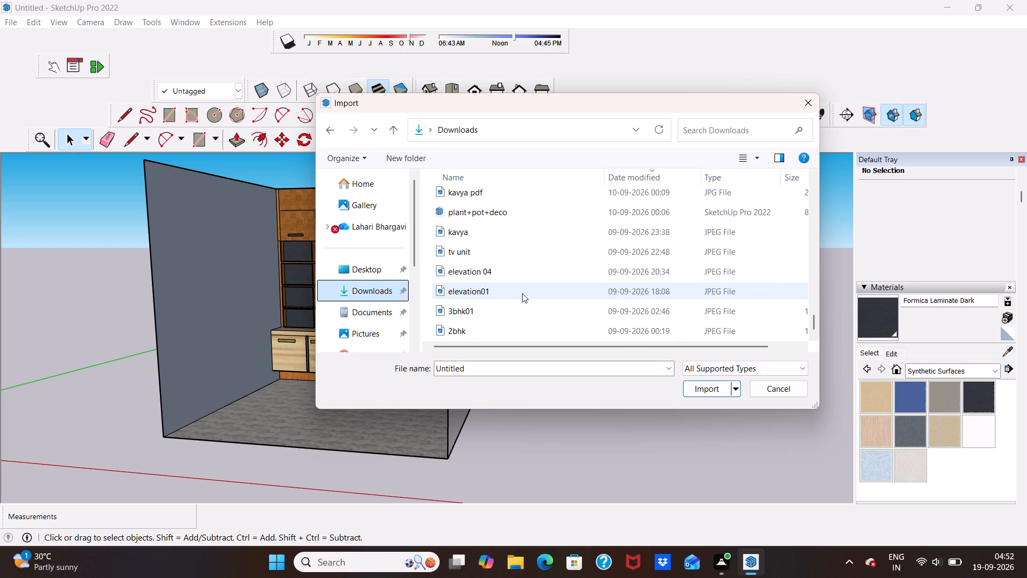
pyautogui.scroll(-7, 522, 293)
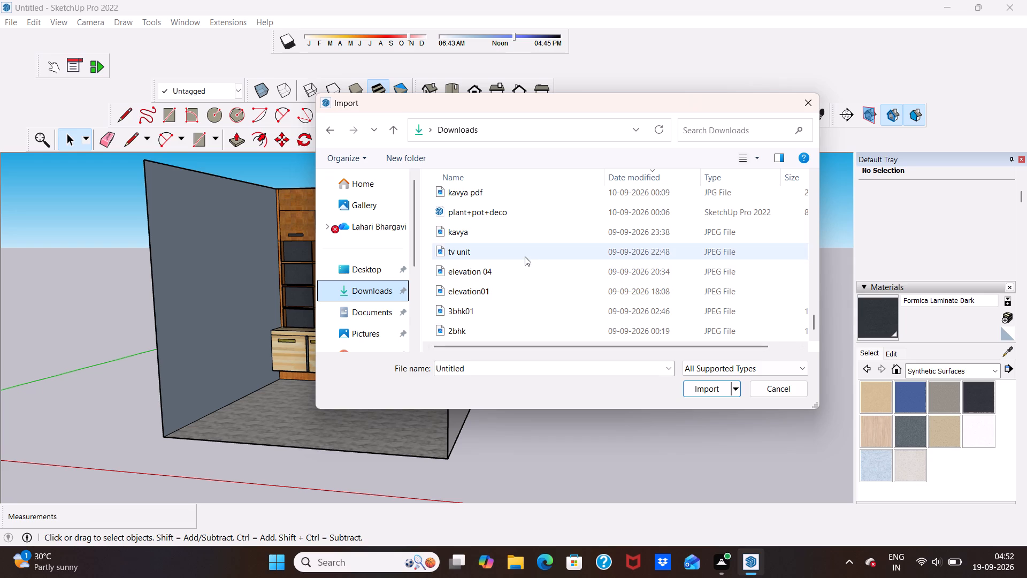
pyautogui.scroll(2, 522, 259)
pyautogui.scroll(-1, 522, 261)
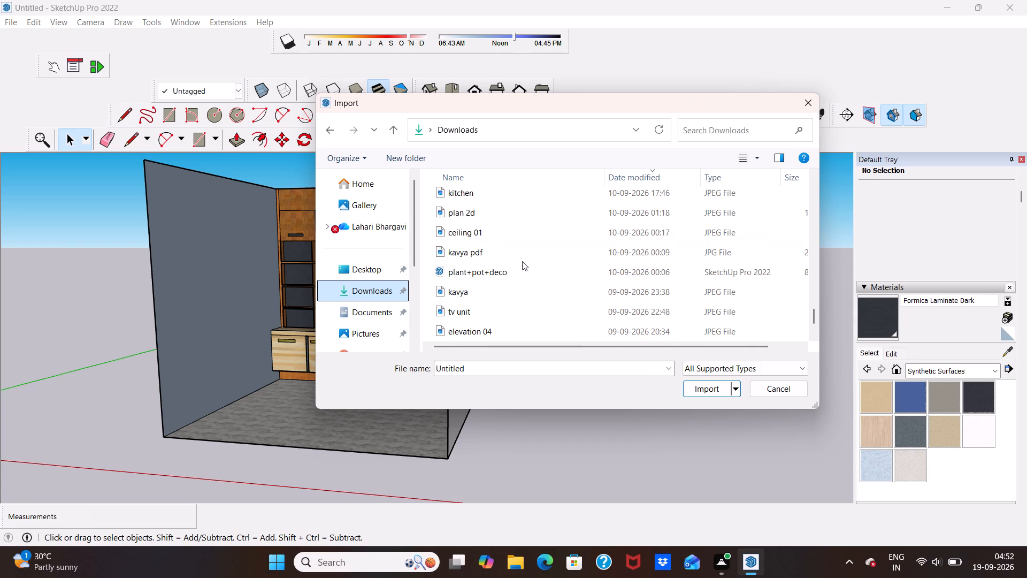
pyautogui.scroll(3, 522, 261)
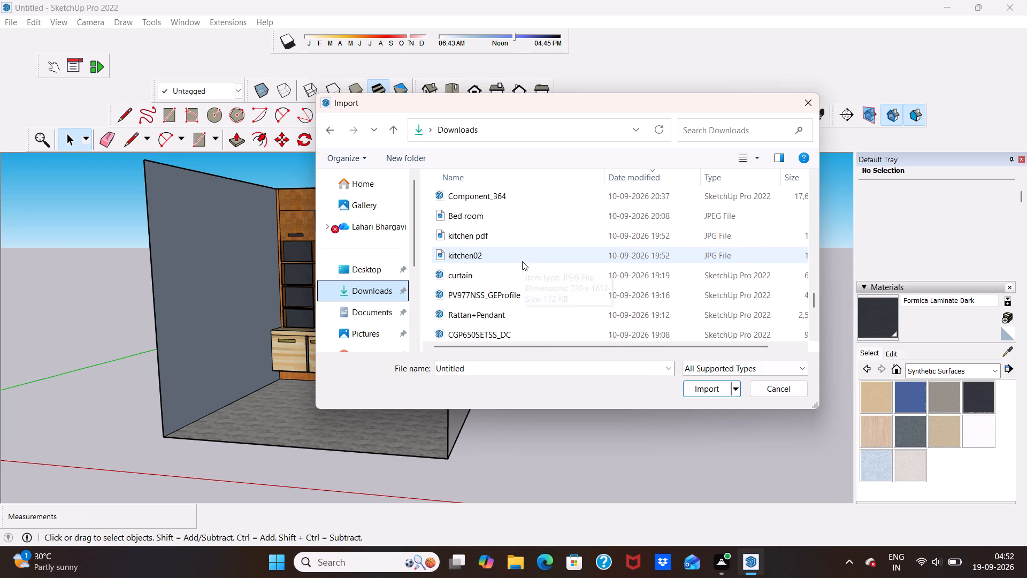
pyautogui.scroll(6, 522, 261)
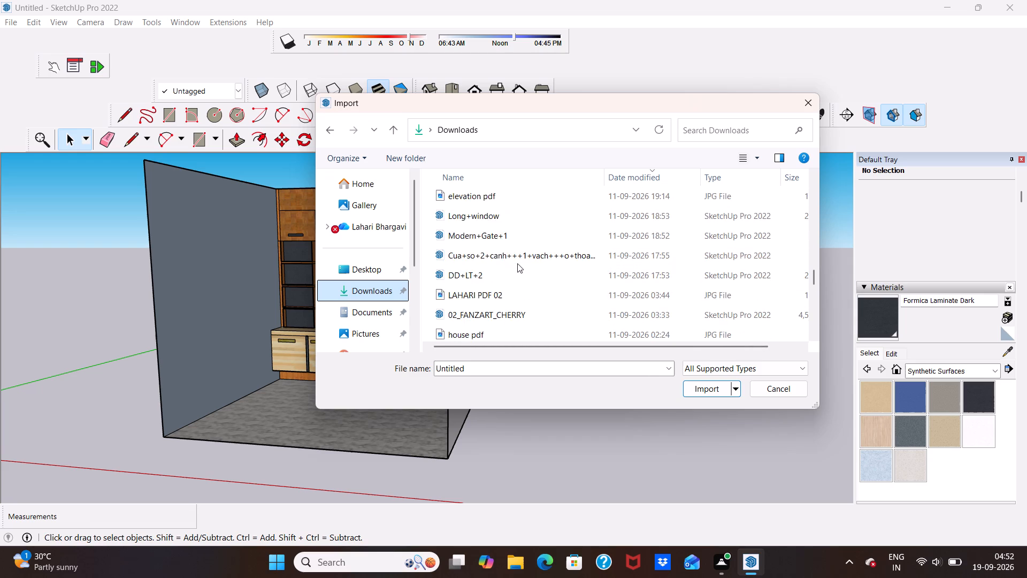
pyautogui.scroll(20, 517, 263)
pyautogui.scroll(2, 517, 263)
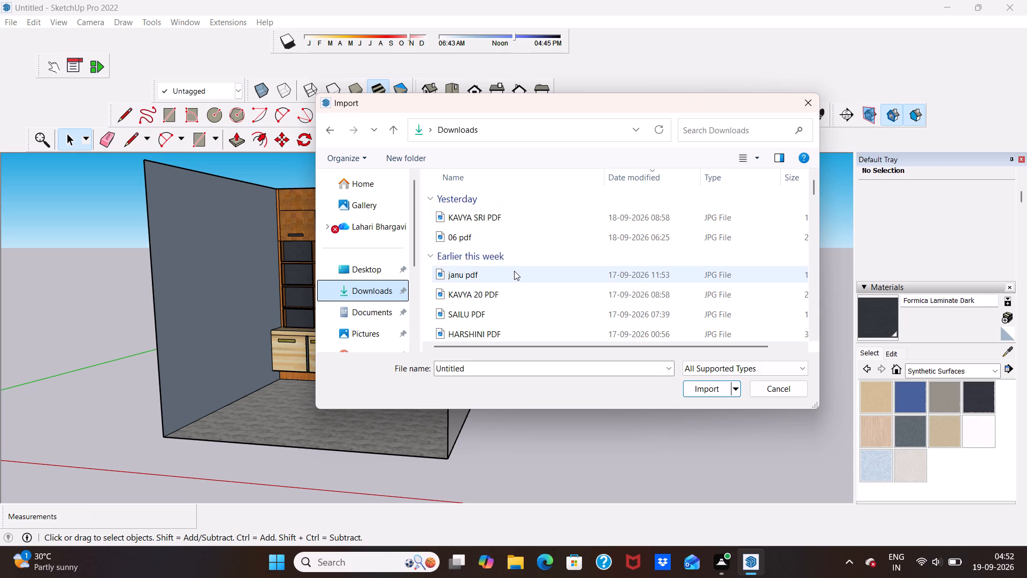
pyautogui.scroll(-3, 514, 271)
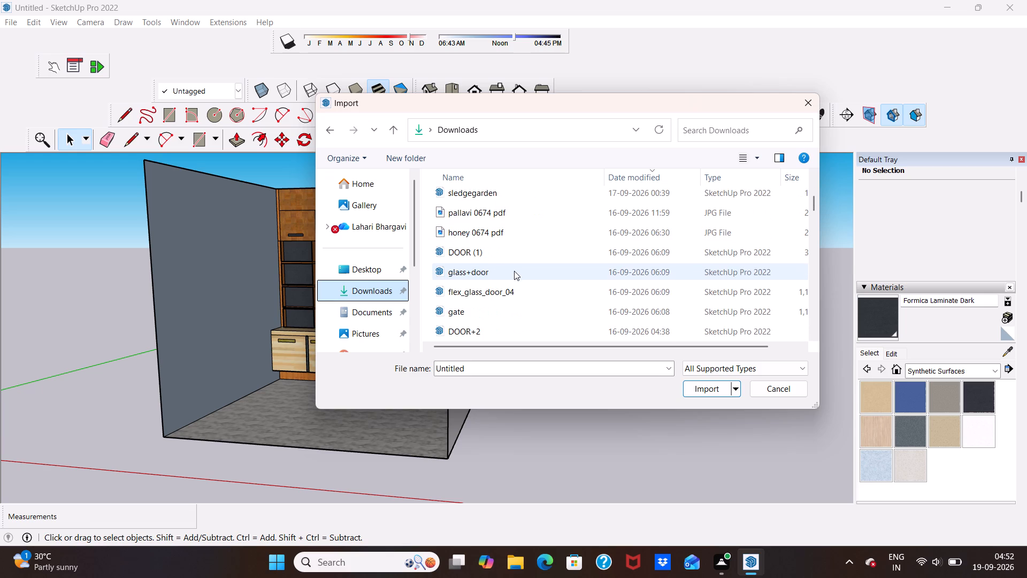
# Search the Downloads folder for ALBUM.
pyautogui.click(688, 128)
pyautogui.press('a')
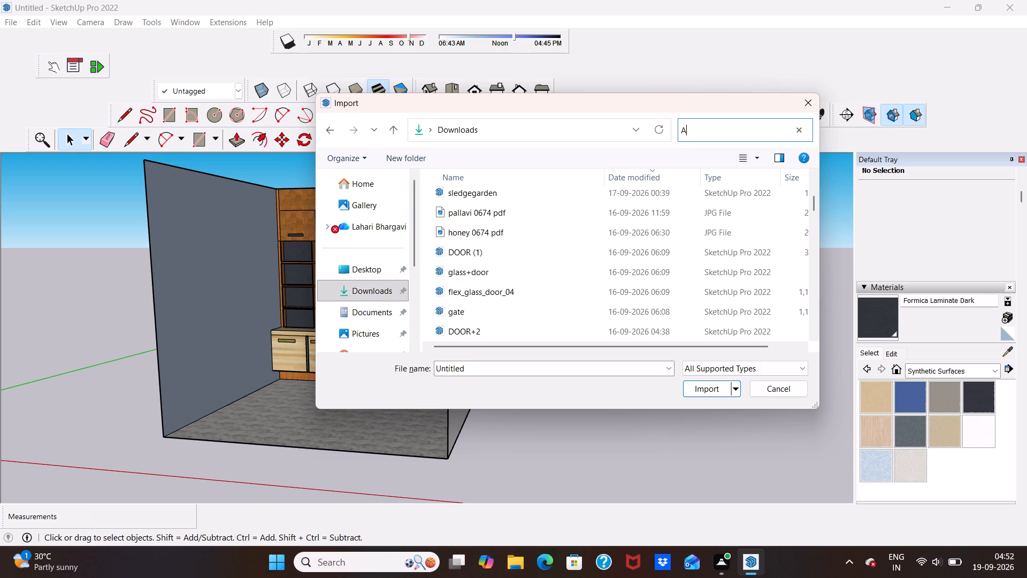
pyautogui.press('l')
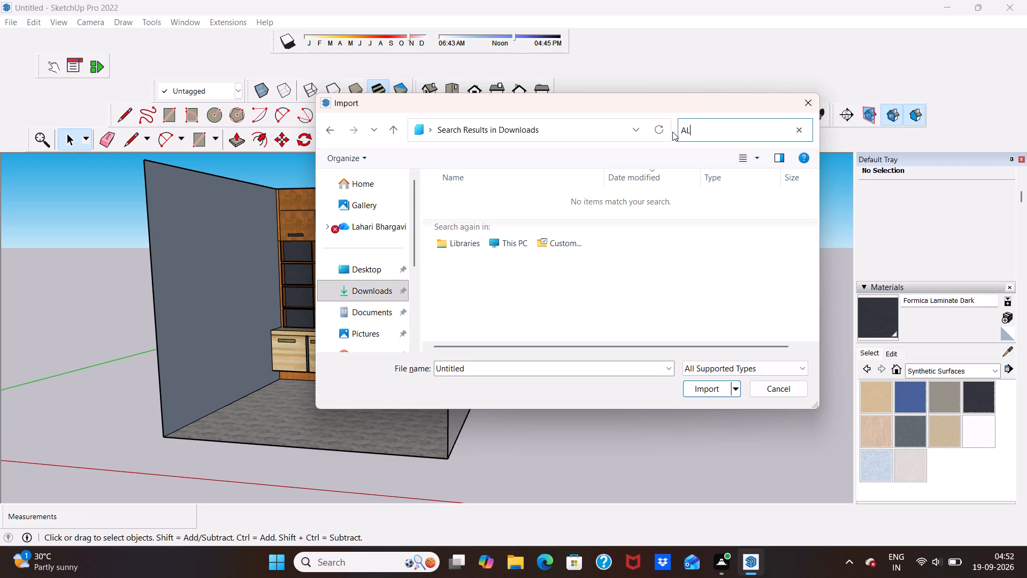
pyautogui.write('BU')
pyautogui.press('m')
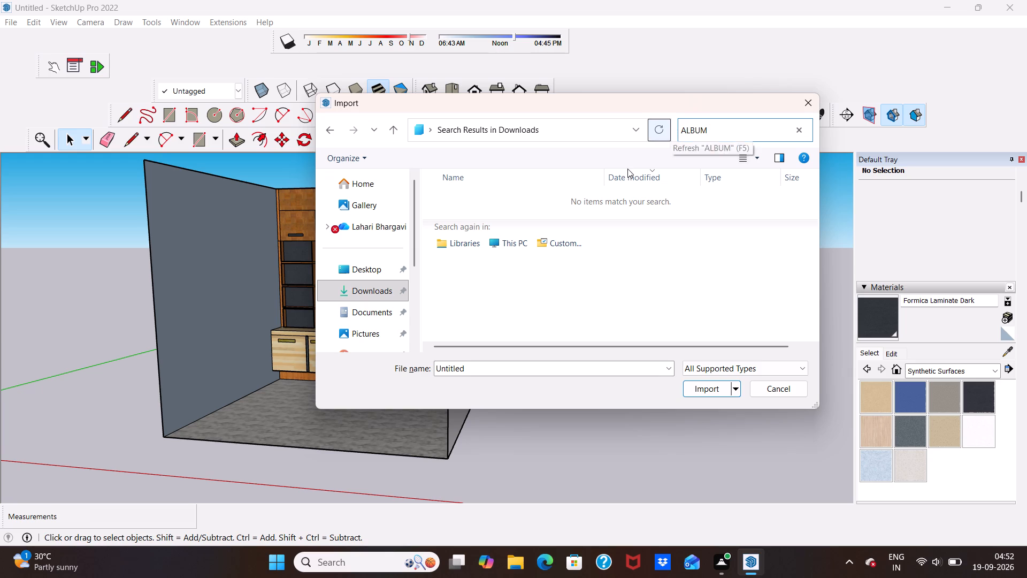
# Search the Documents folder for ALBUM.
pyautogui.click(365, 312)
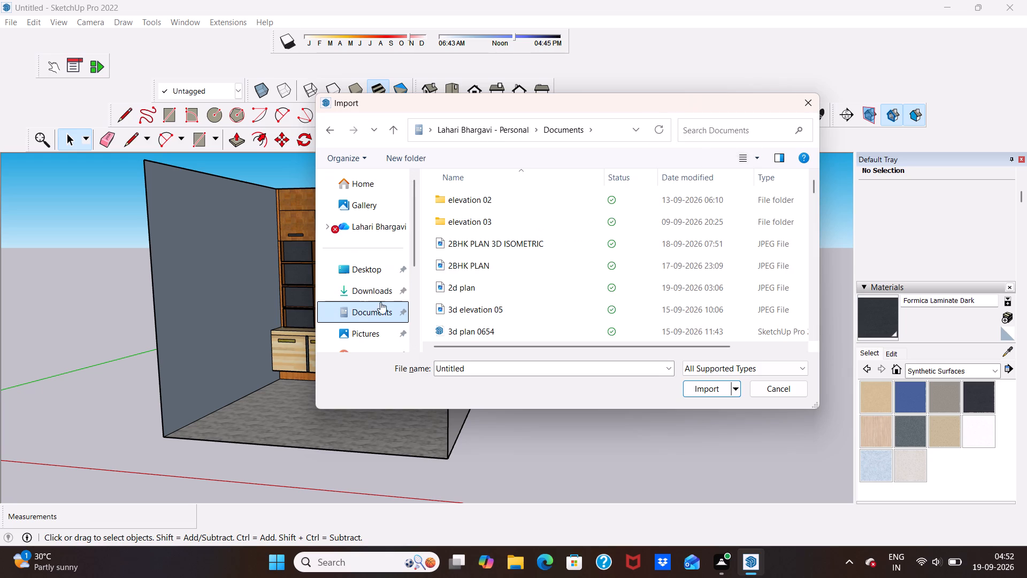
pyautogui.click(691, 125)
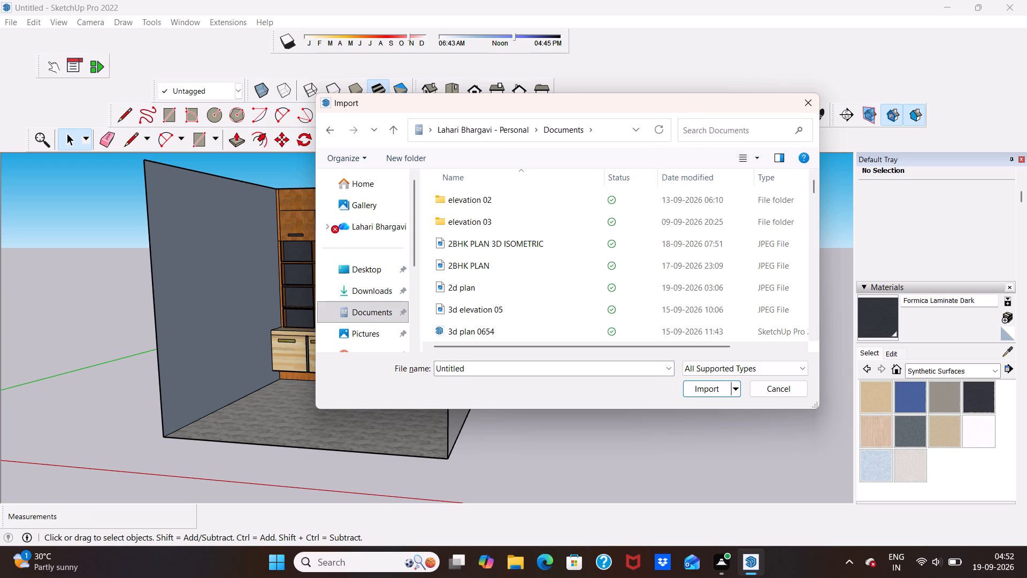
pyautogui.press('a')
pyautogui.press('l')
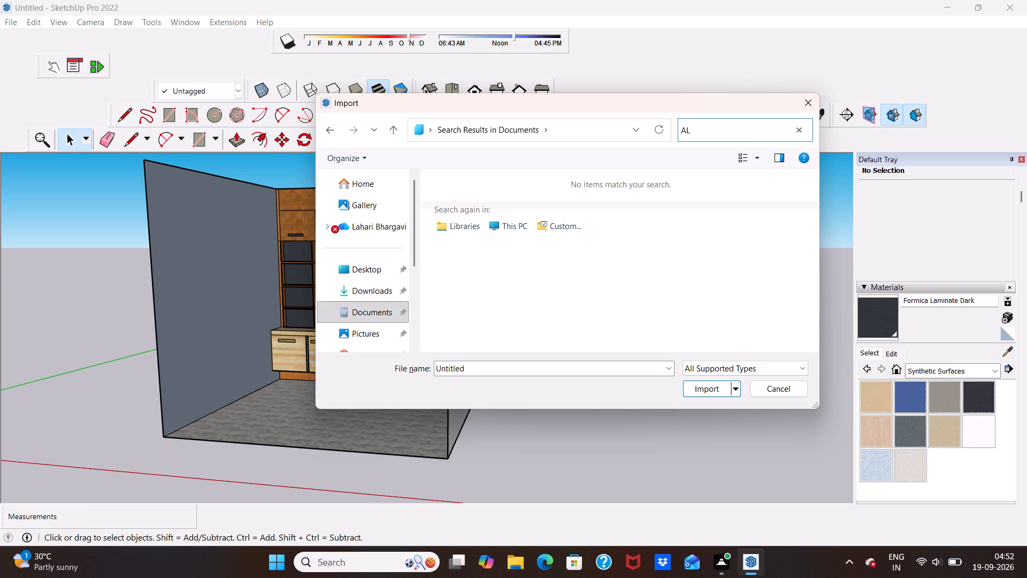
pyautogui.write('BUM')
# Go back to the Downloads folder and look through its whole file list for the album file to import.
pyautogui.click(365, 294)
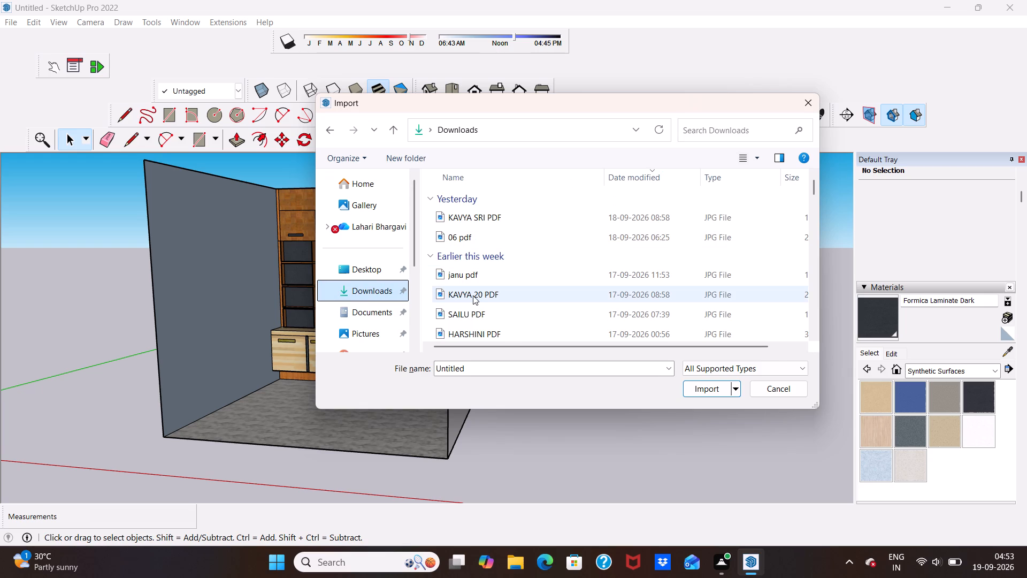
pyautogui.scroll(-2, 473, 295)
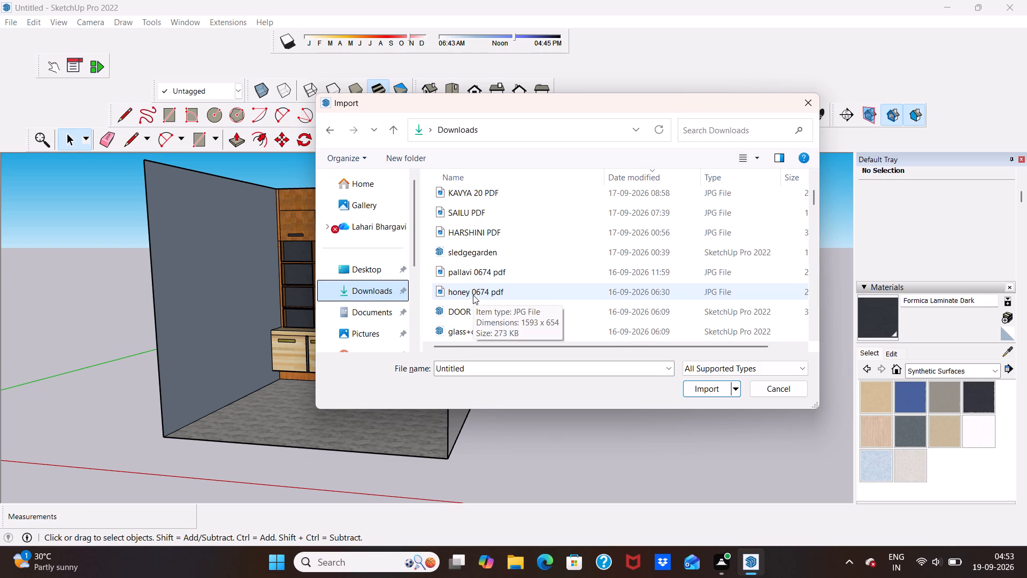
pyautogui.scroll(-3, 472, 287)
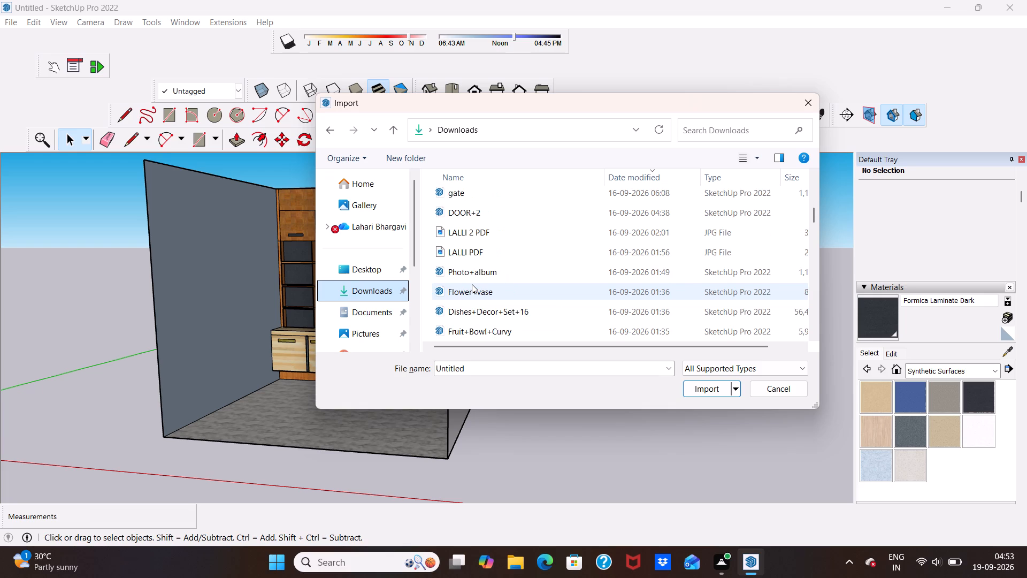
pyautogui.scroll(-1, 472, 284)
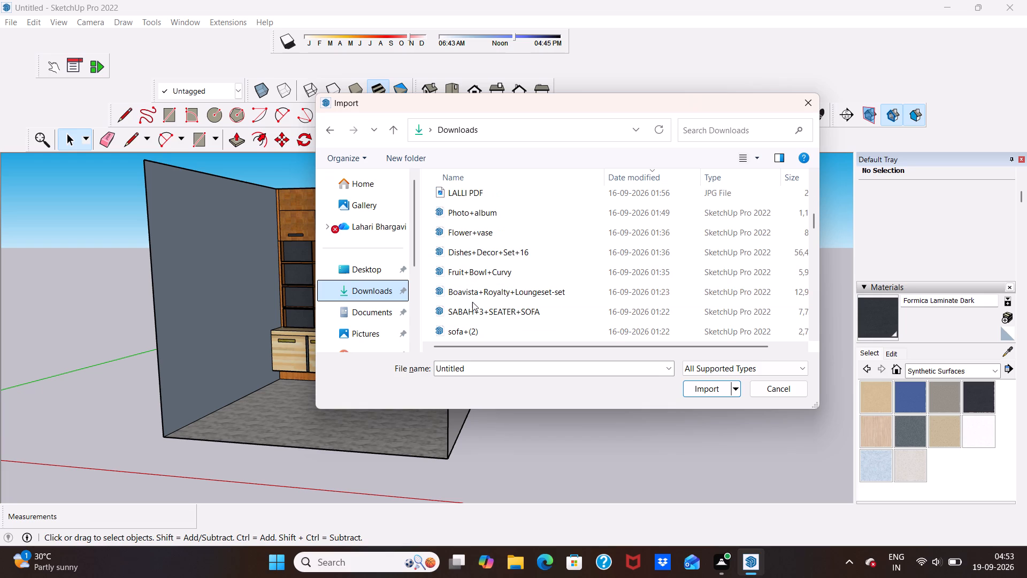
pyautogui.scroll(-2, 485, 302)
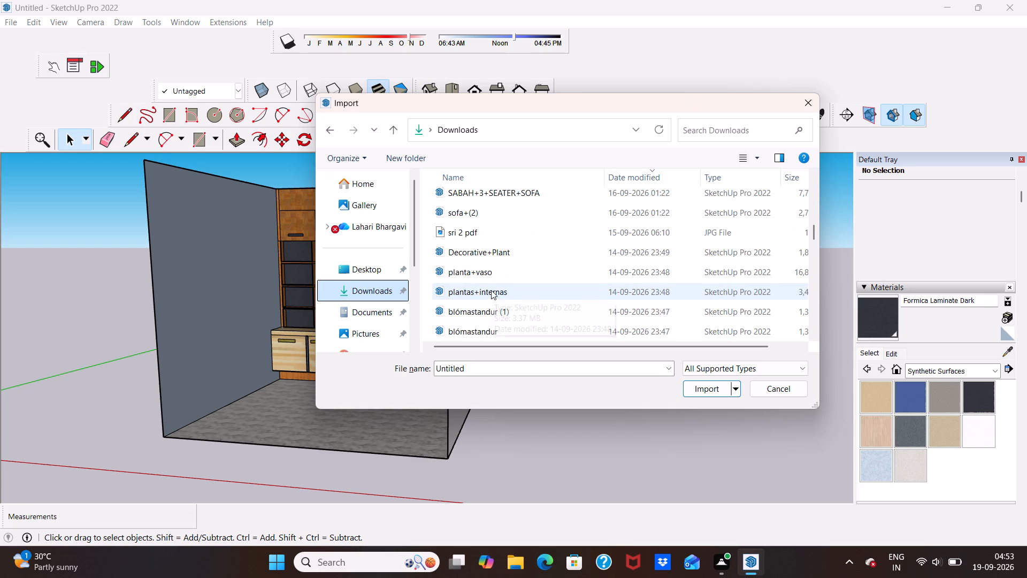
pyautogui.scroll(-2, 490, 282)
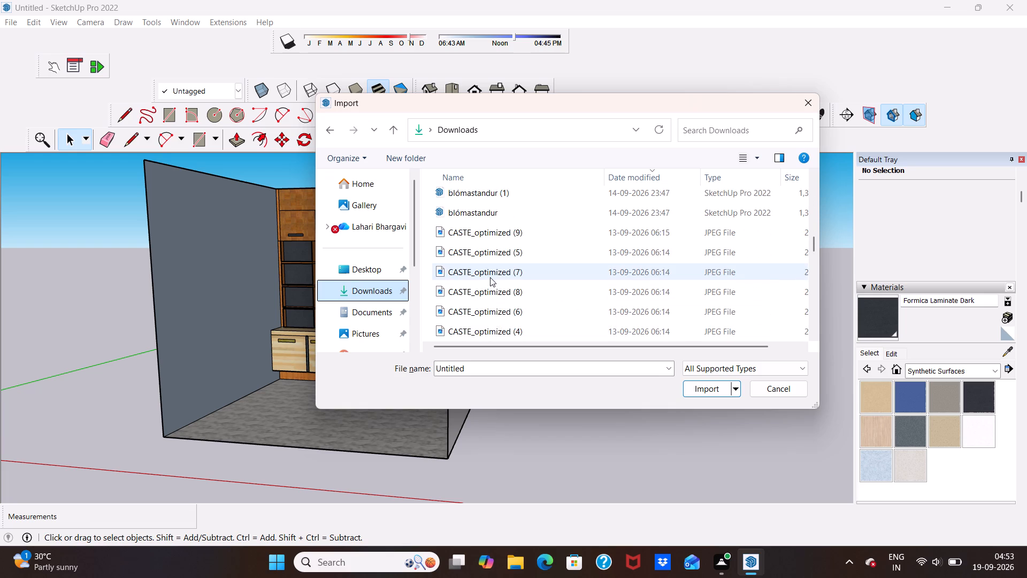
pyautogui.scroll(-5, 490, 277)
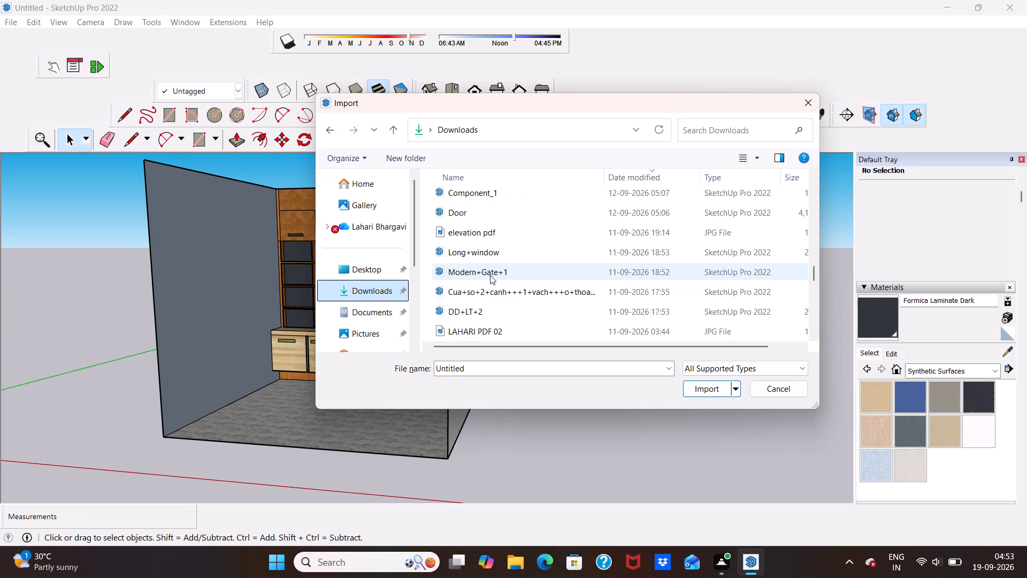
pyautogui.scroll(-2, 490, 275)
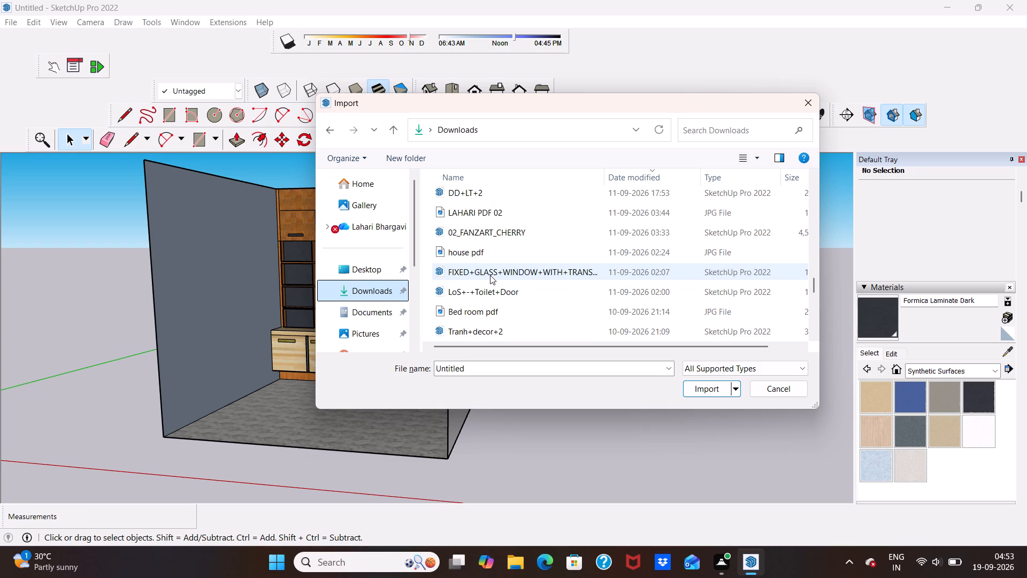
pyautogui.scroll(-1, 490, 275)
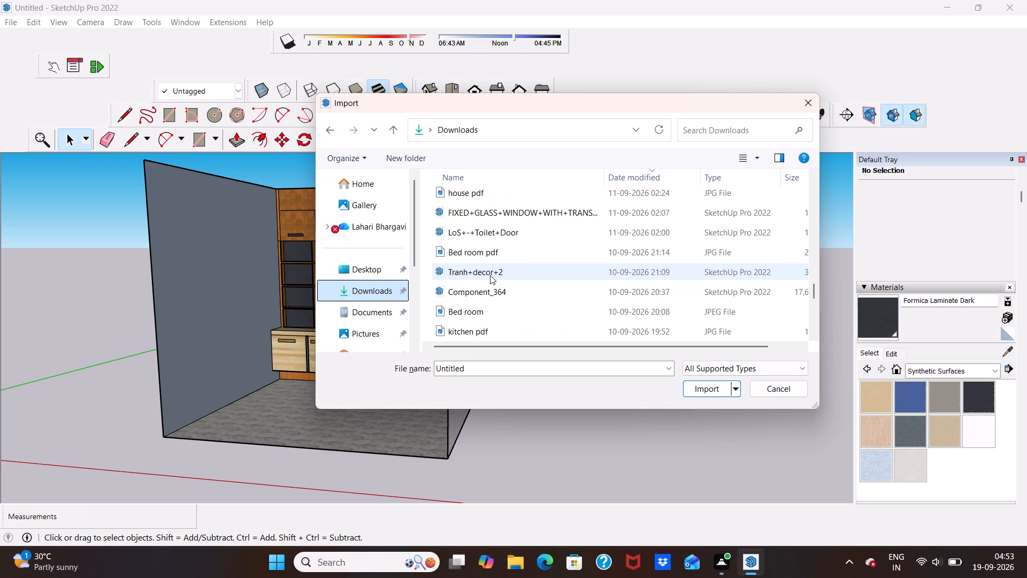
pyautogui.scroll(-3, 490, 275)
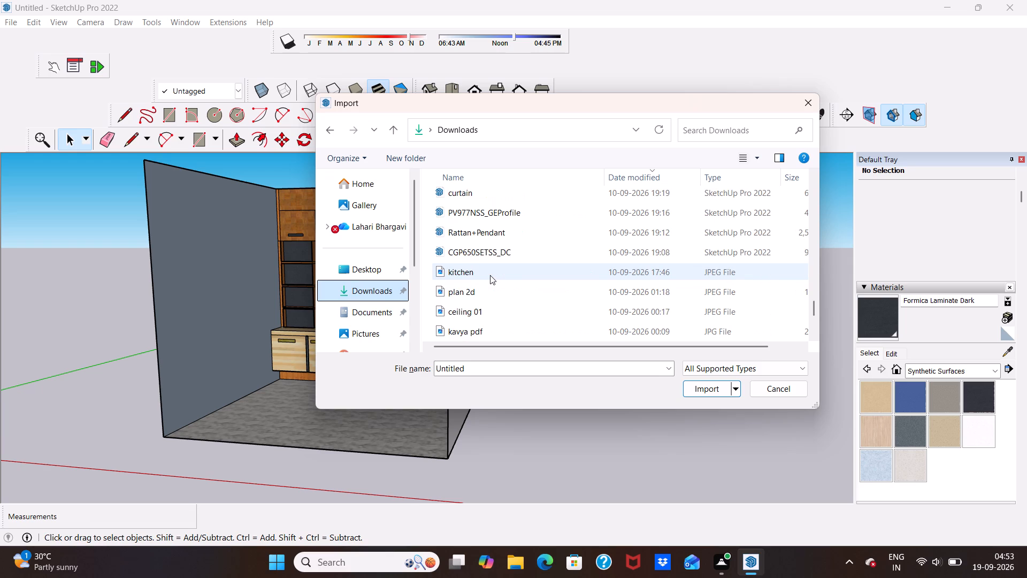
pyautogui.scroll(-3, 490, 275)
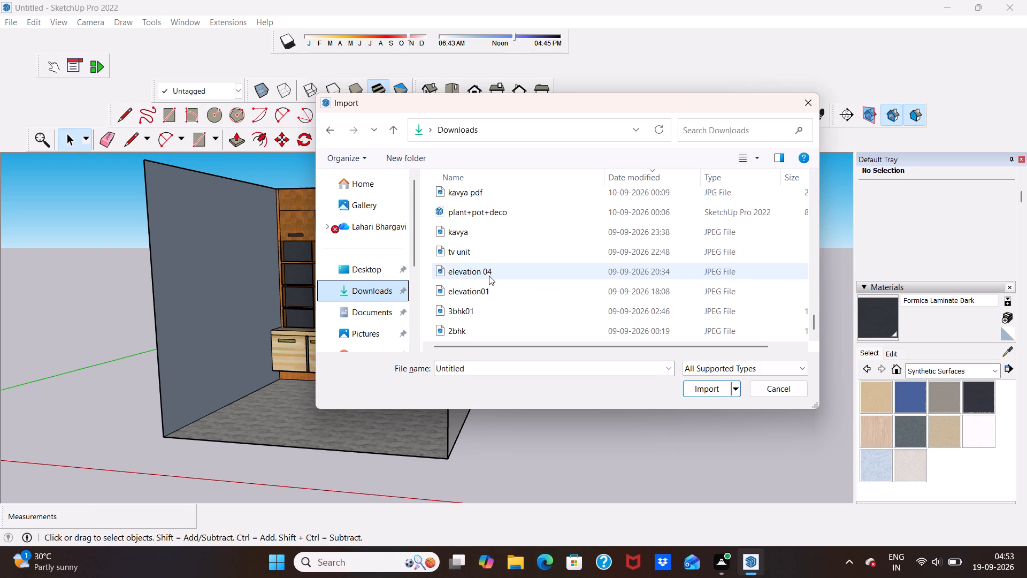
pyautogui.scroll(-2, 487, 277)
# Look through the Documents folder's file list for an album file to import.
pyautogui.click(370, 311)
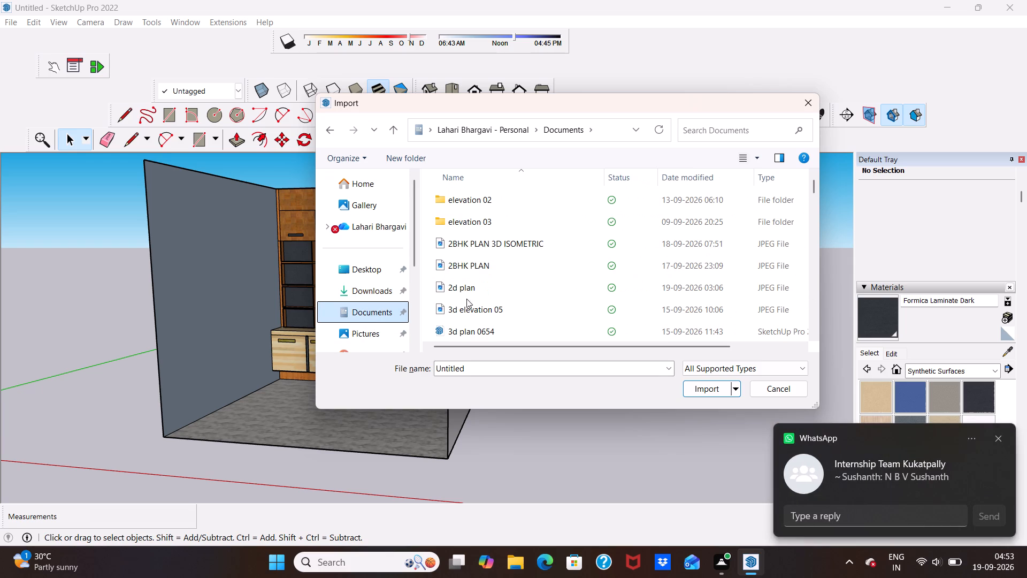
pyautogui.scroll(-12, 473, 299)
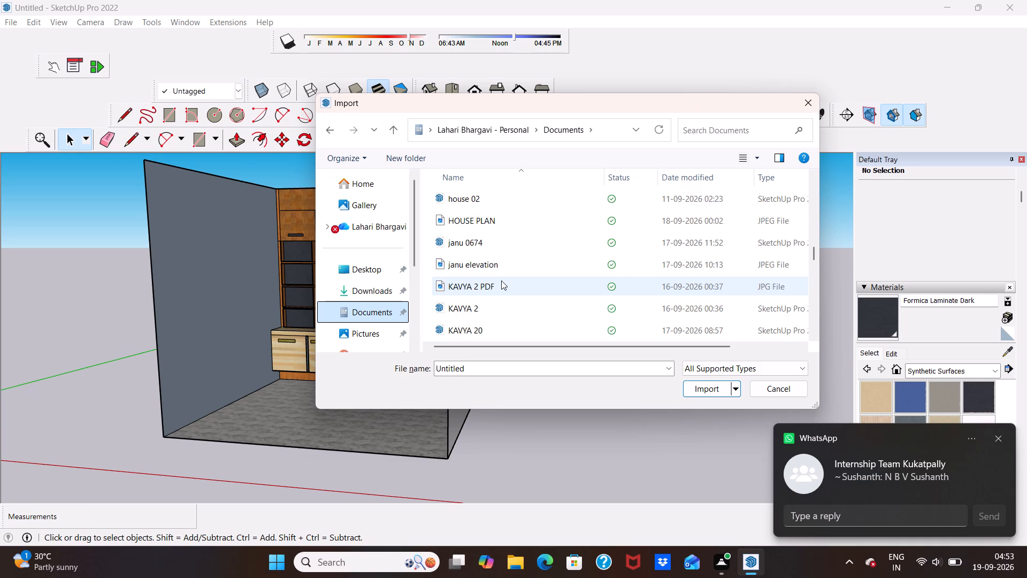
pyautogui.scroll(-9, 501, 280)
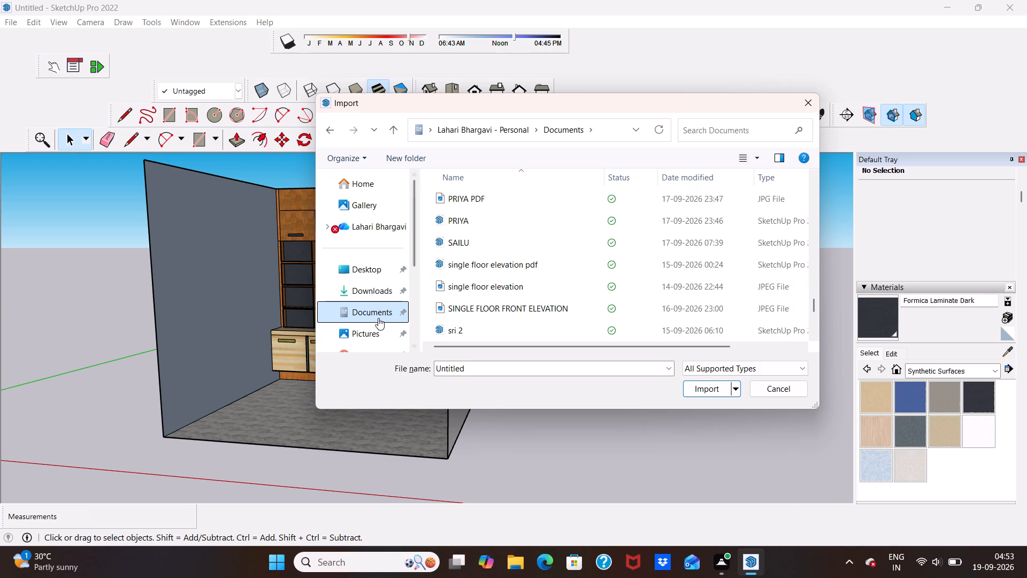
# Look through the whole Downloads file list again for an album file, and close the import without choosing a file.
pyautogui.click(372, 288)
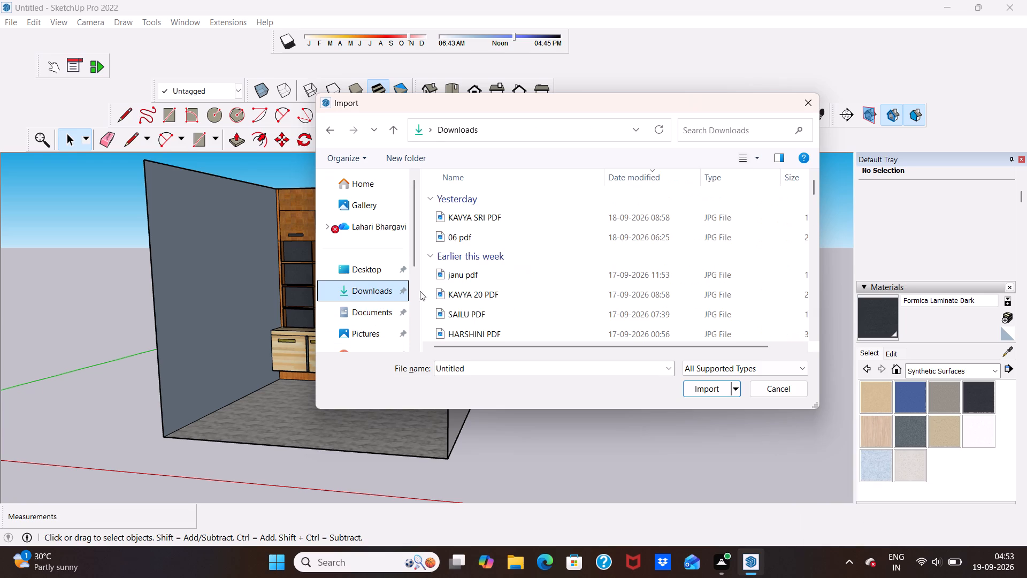
pyautogui.scroll(-2, 523, 285)
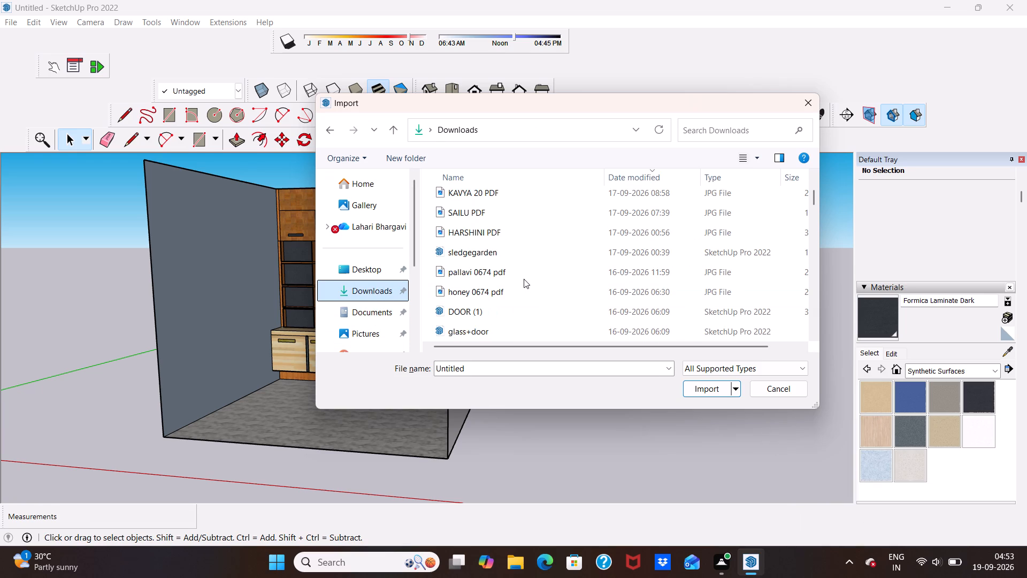
pyautogui.scroll(-1, 508, 299)
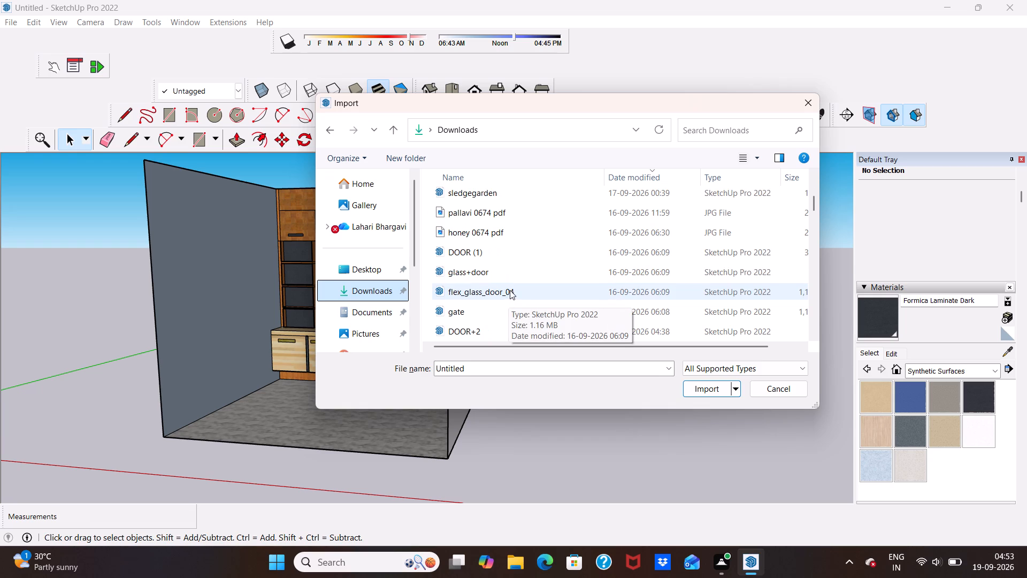
pyautogui.scroll(-3, 510, 290)
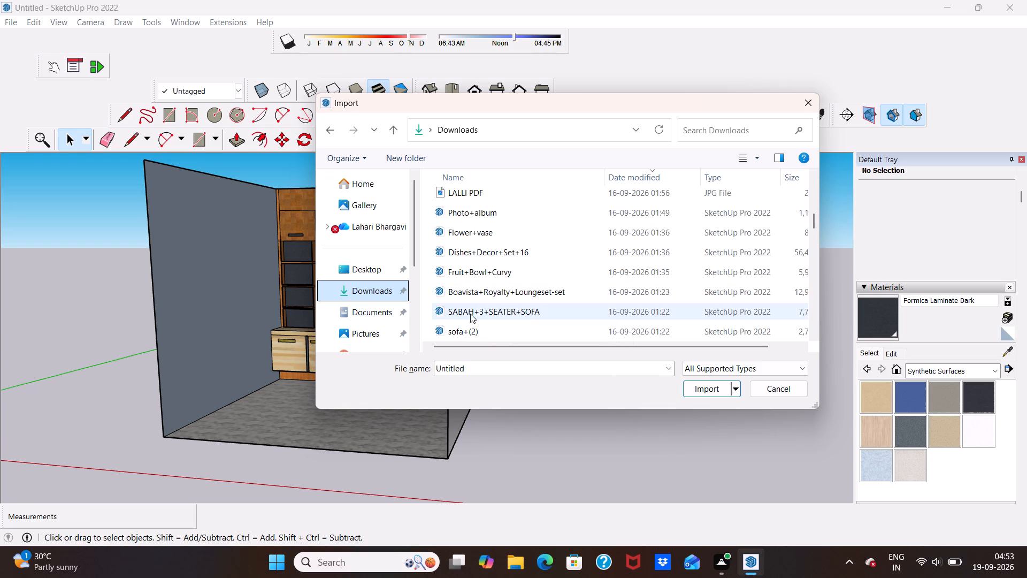
pyautogui.scroll(-1, 505, 316)
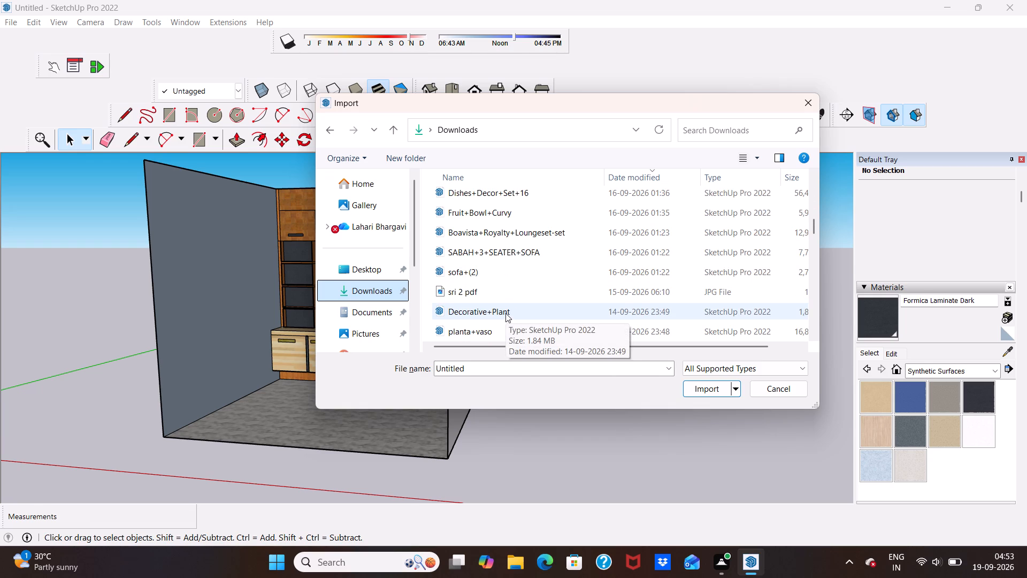
pyautogui.scroll(-2, 505, 313)
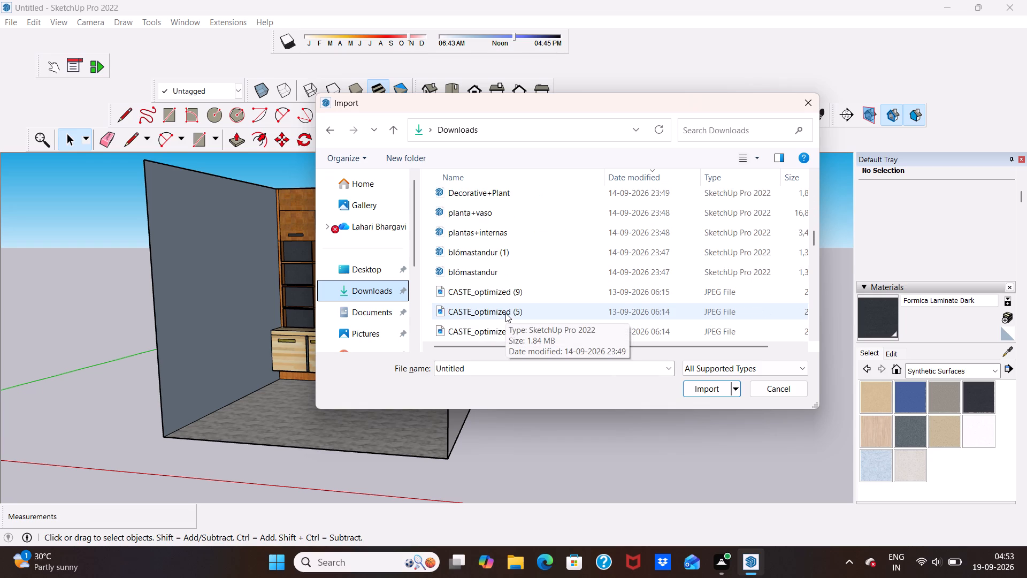
pyautogui.scroll(-2, 505, 311)
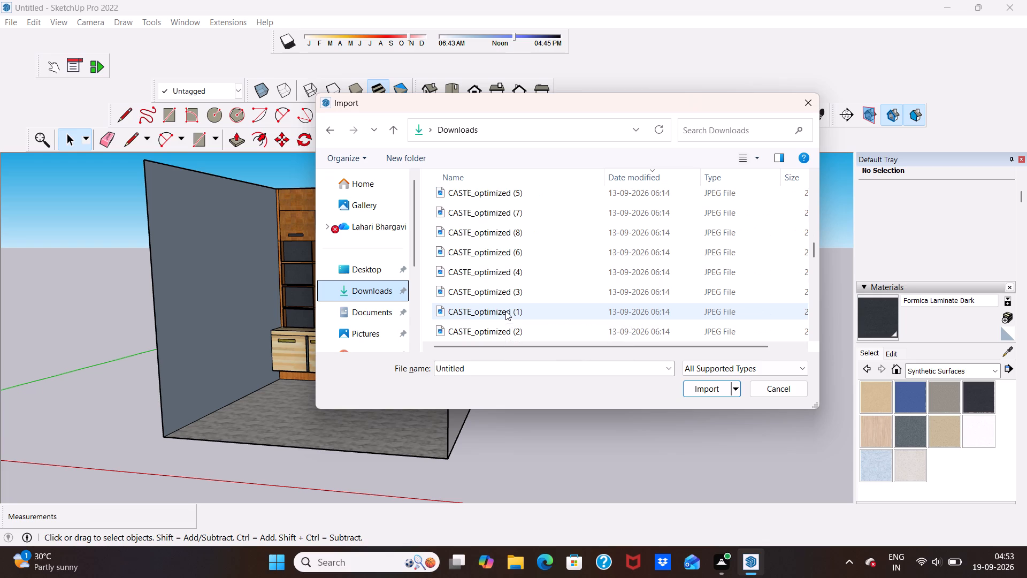
pyautogui.scroll(-2, 505, 311)
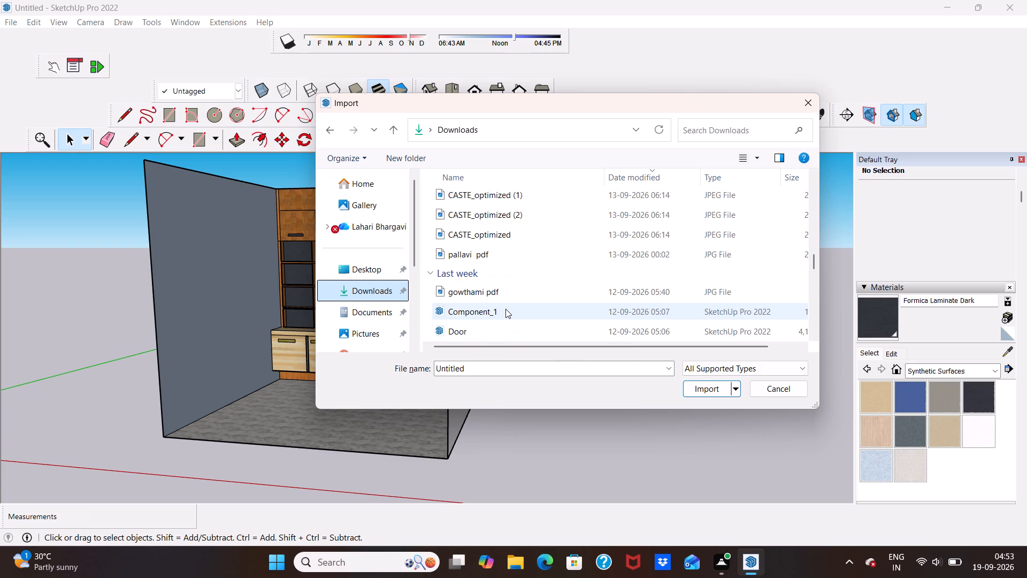
pyautogui.scroll(-2, 505, 309)
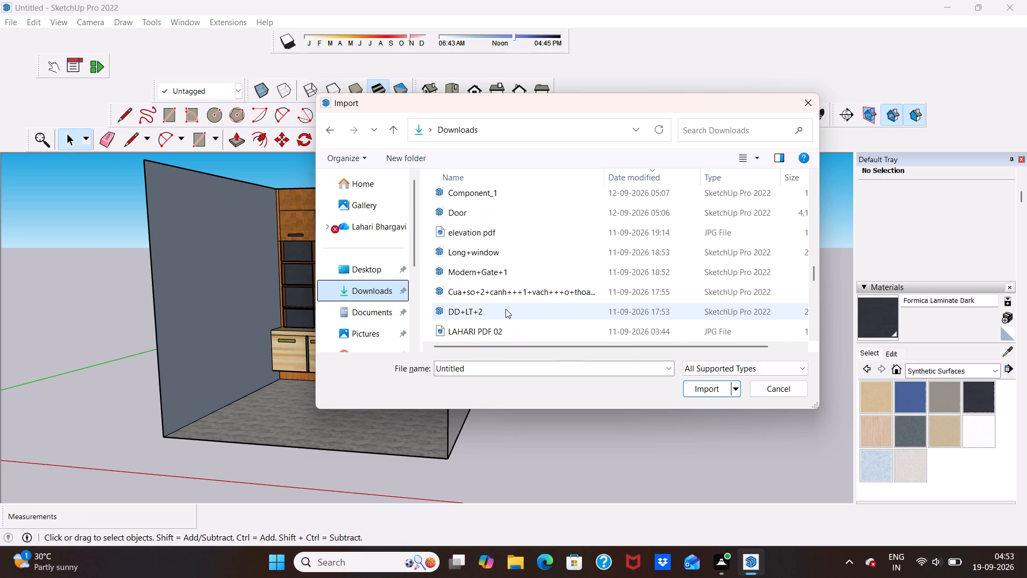
pyautogui.scroll(-1, 505, 309)
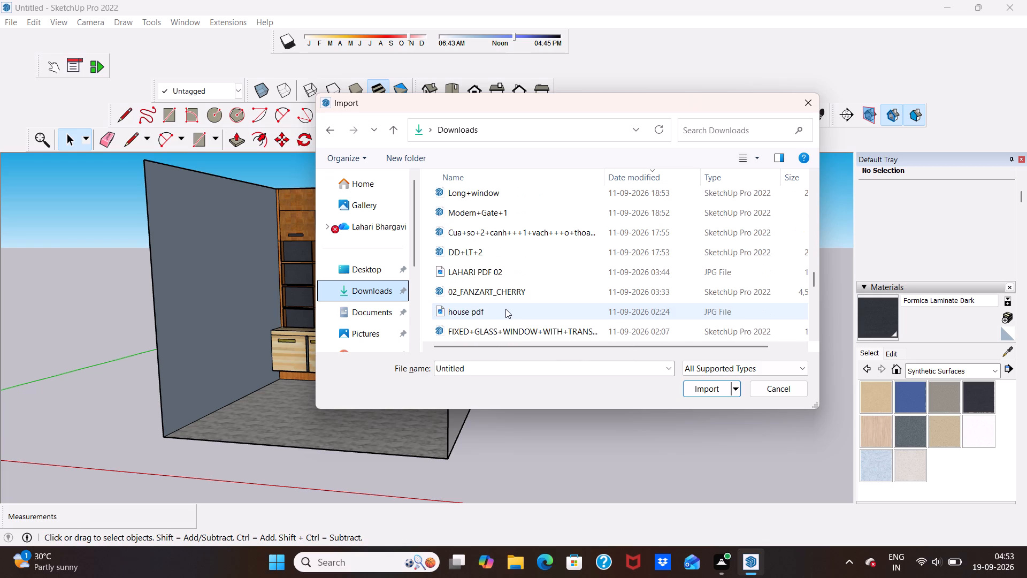
pyautogui.scroll(-2, 505, 309)
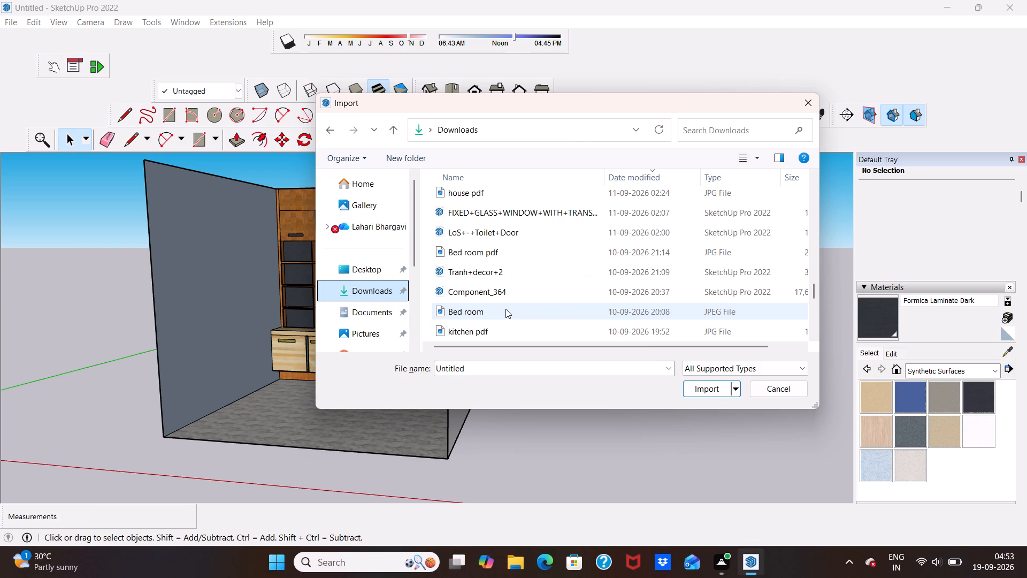
pyautogui.scroll(-1, 505, 309)
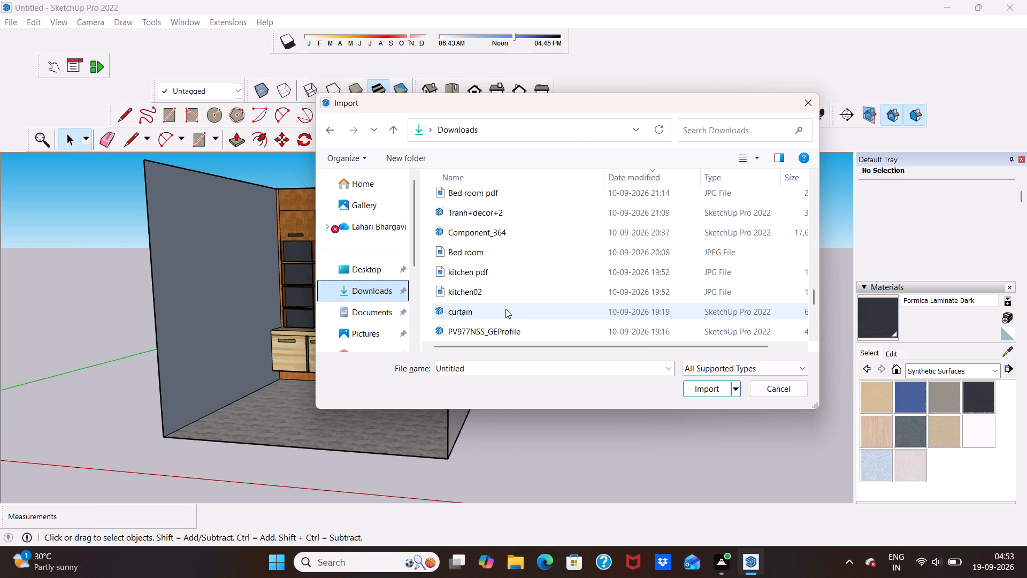
pyautogui.scroll(-2, 505, 309)
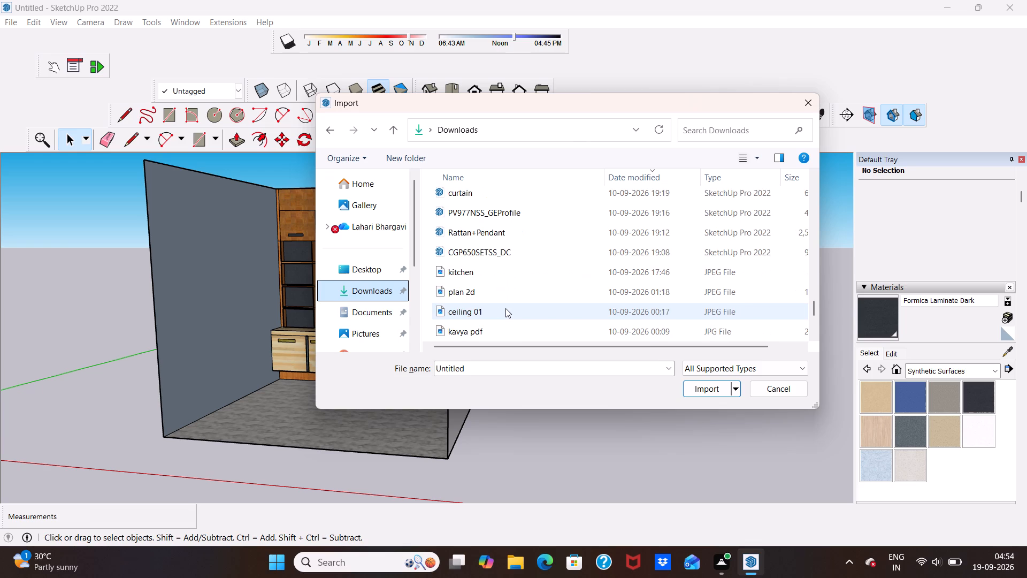
pyautogui.scroll(-2, 505, 308)
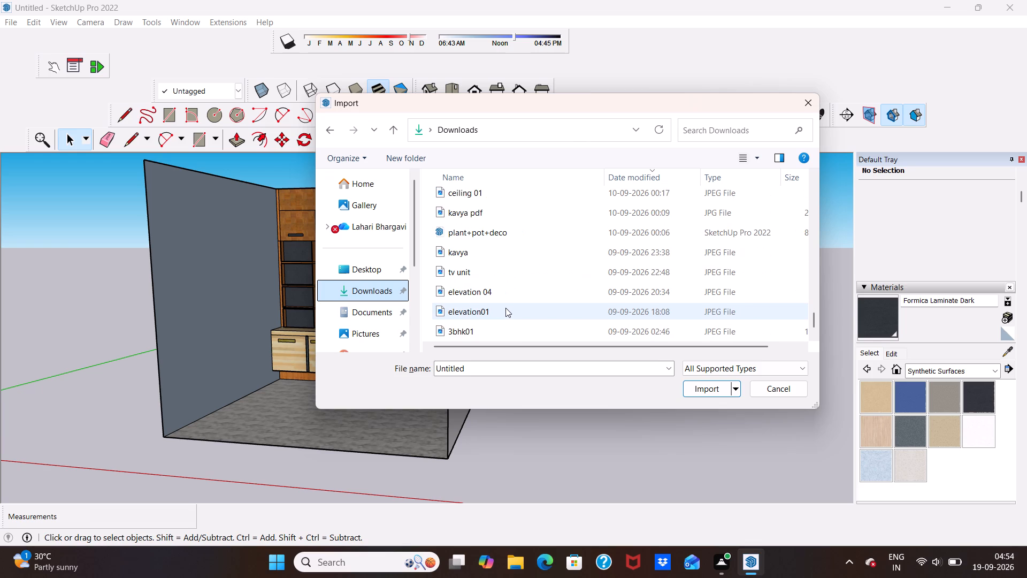
pyautogui.scroll(-6, 505, 308)
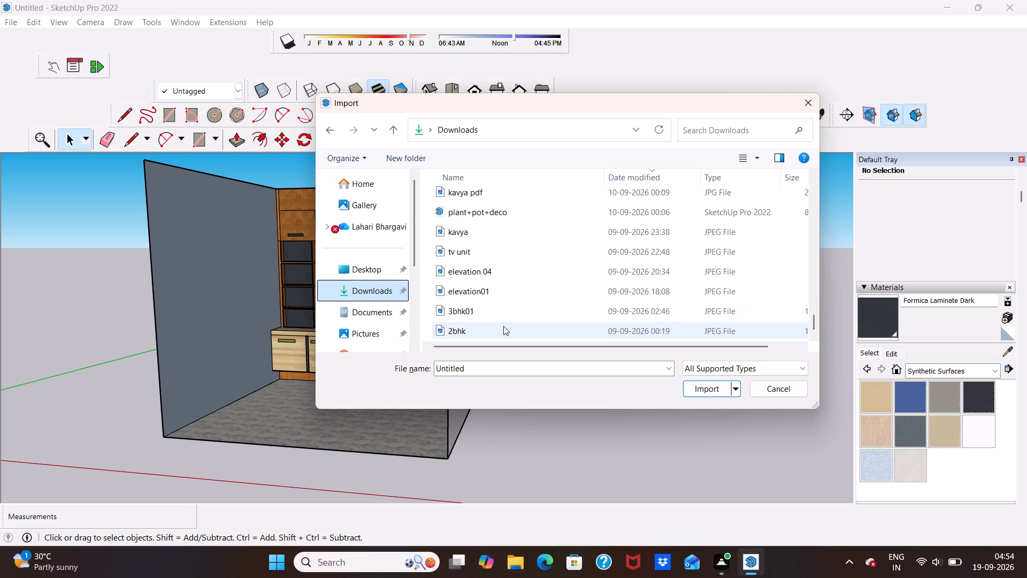
pyautogui.scroll(-2, 503, 326)
pyautogui.scroll(20, 512, 294)
pyautogui.scroll(6, 512, 294)
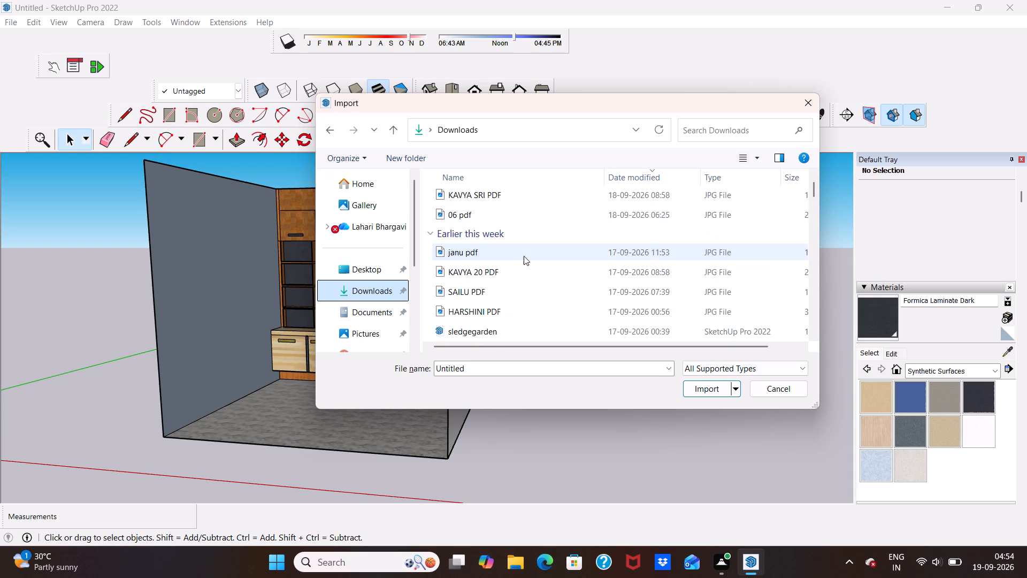
pyautogui.scroll(10, 524, 256)
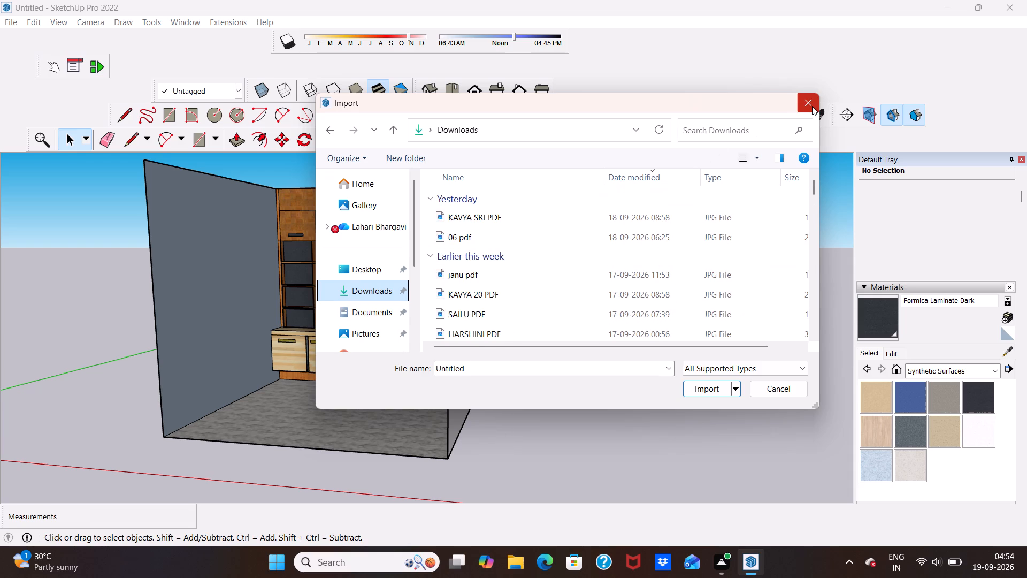
pyautogui.click(812, 106)
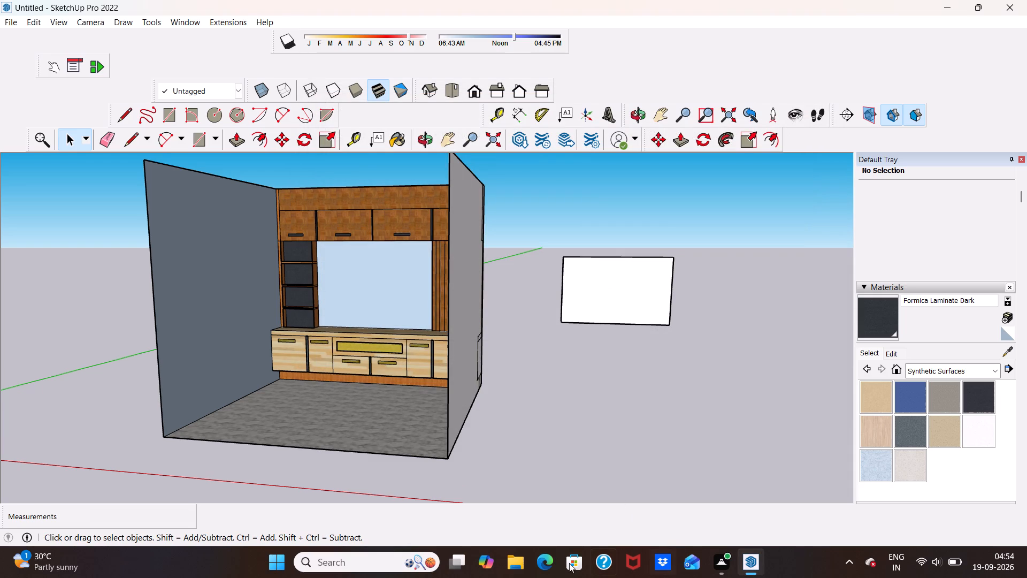
# Switch to Google Chrome, search Google for 3d warehouse and open the 3D Warehouse site.
pyautogui.click(376, 559)
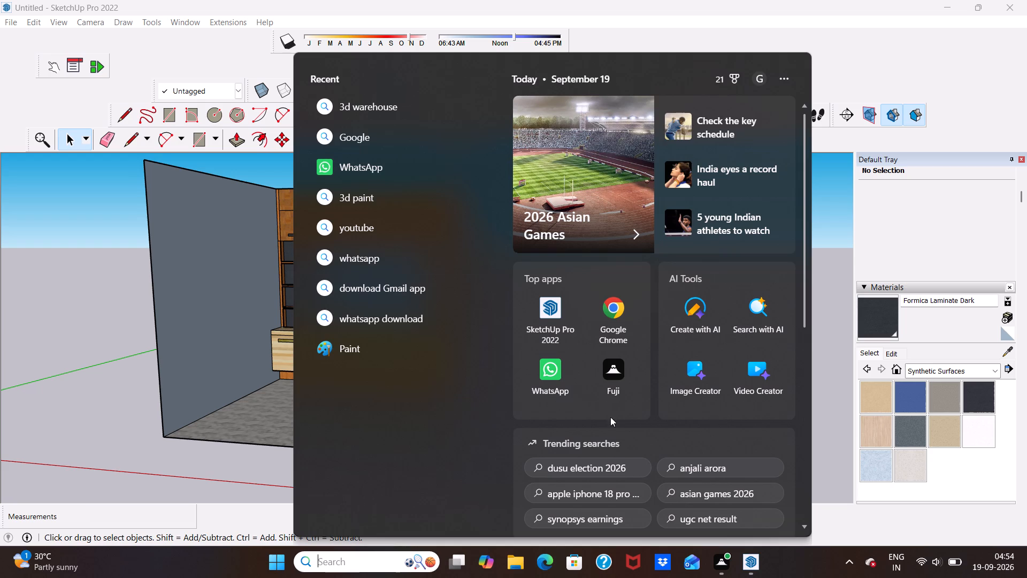
pyautogui.click(609, 305)
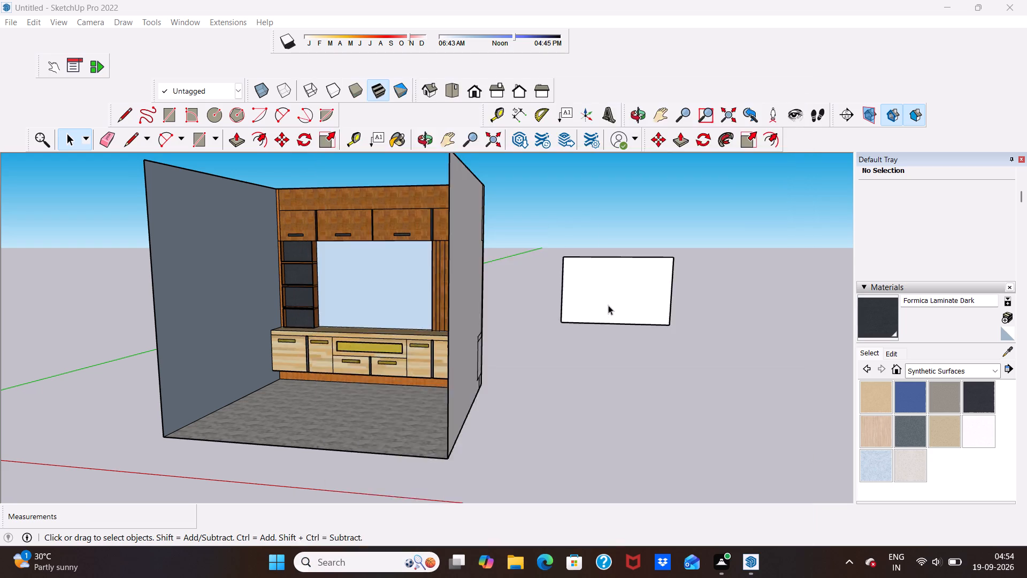
pyautogui.click(357, 279)
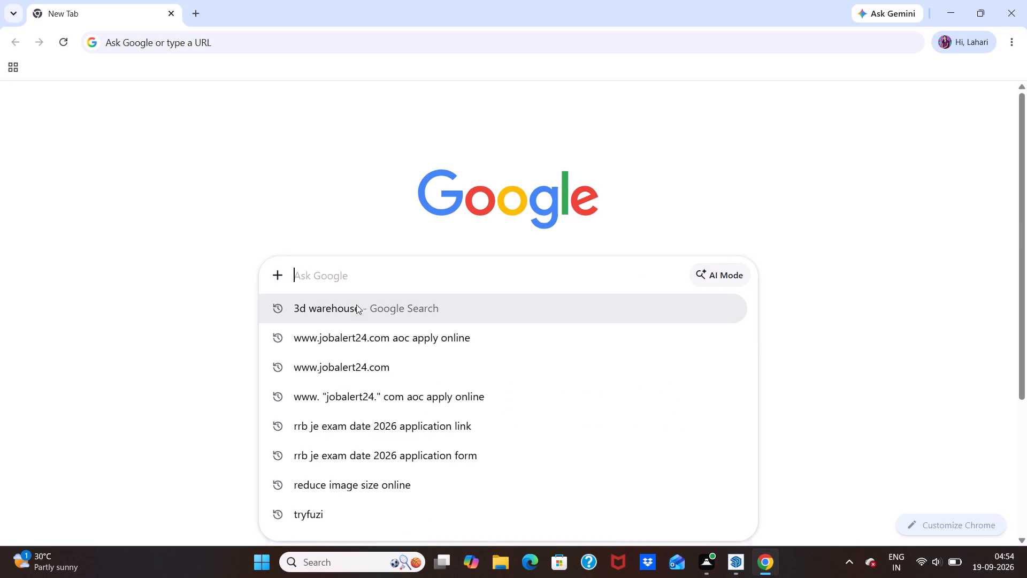
pyautogui.click(355, 308)
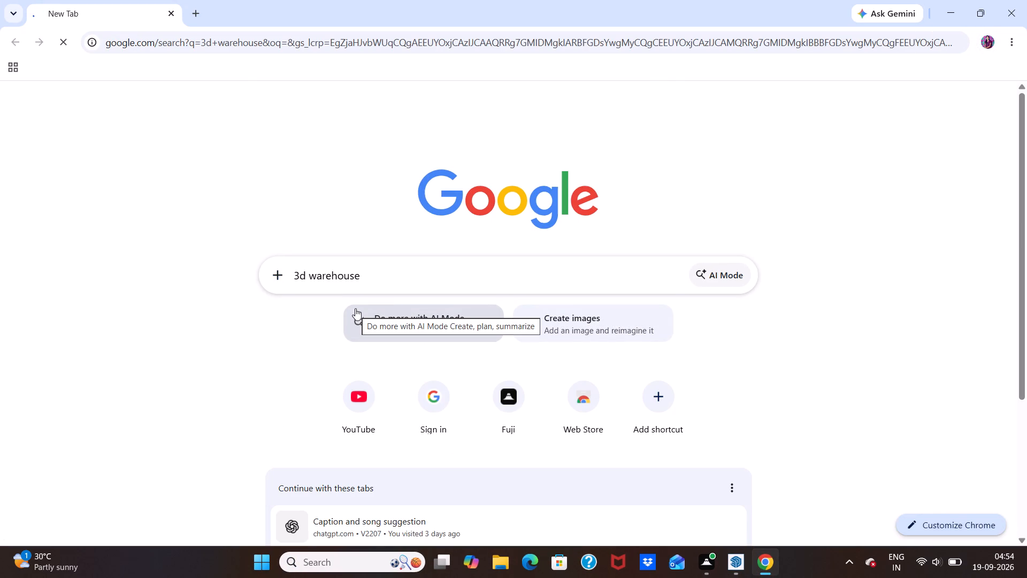
pyautogui.click(192, 215)
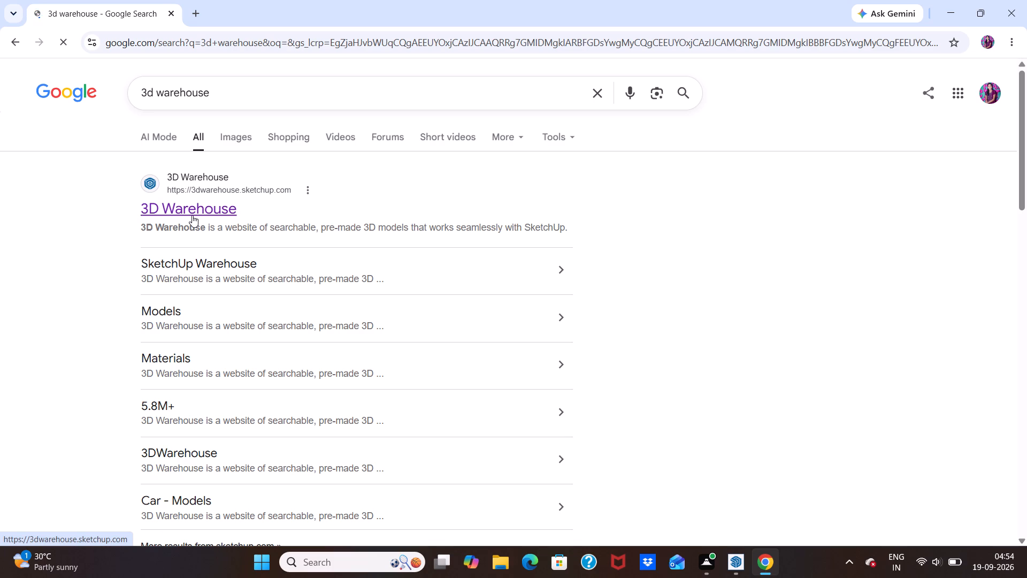
pyautogui.click(192, 216)
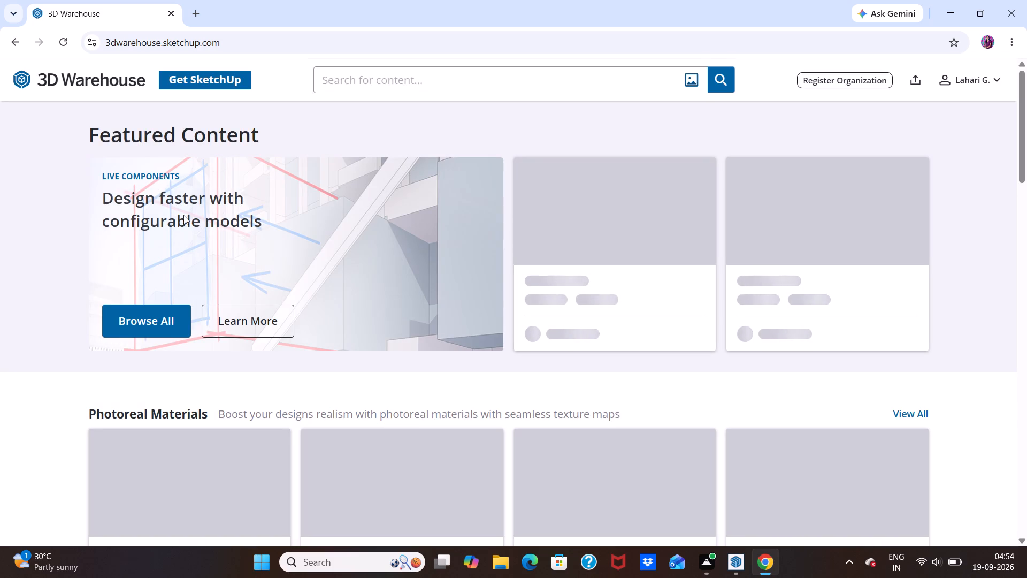
# Search 3D Warehouse for ALBUMS.
pyautogui.click(339, 83)
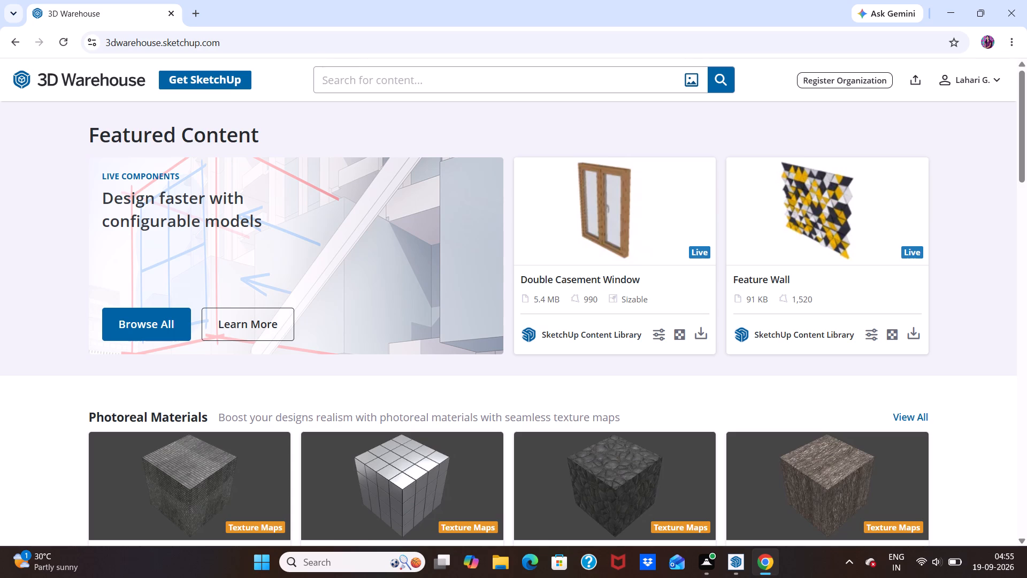
pyautogui.press('a')
pyautogui.write('LBUMS')
pyautogui.click(728, 85)
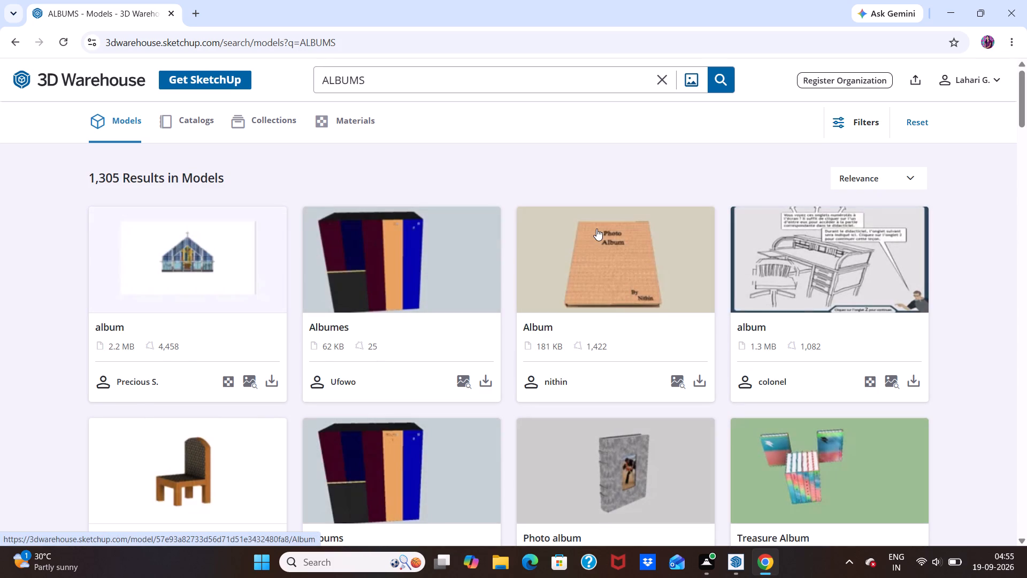
# Look through the ALBUMS model results on 3D Warehouse for an album model that suits the TV unit.
pyautogui.scroll(-2, 470, 247)
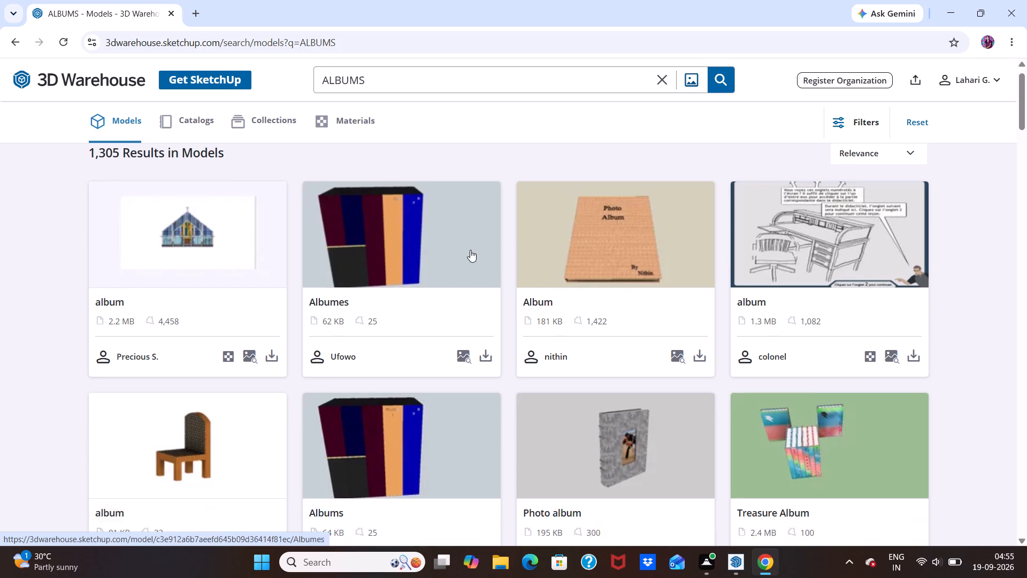
pyautogui.scroll(-2, 470, 250)
pyautogui.scroll(-6, 535, 266)
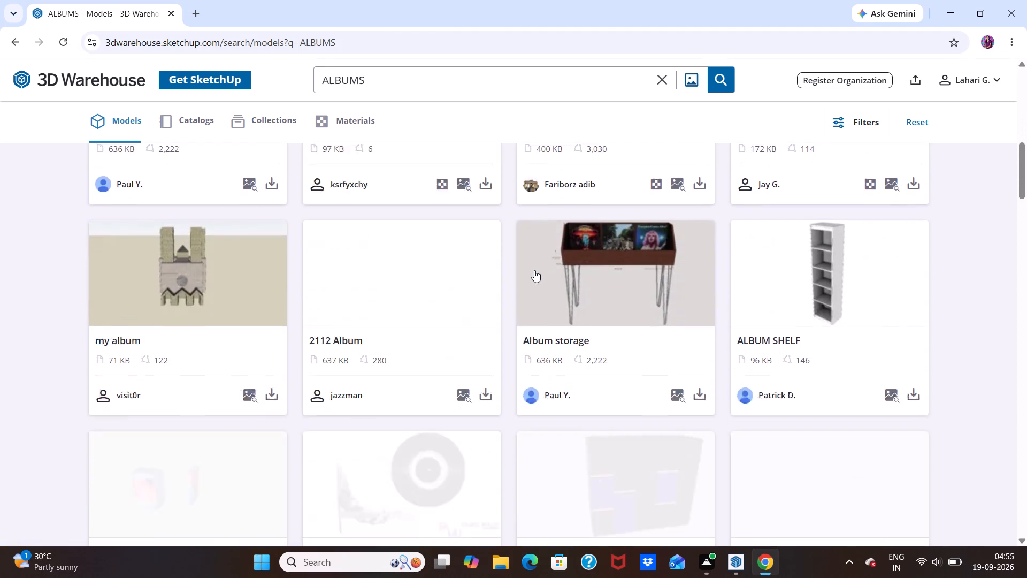
pyautogui.scroll(-6, 534, 270)
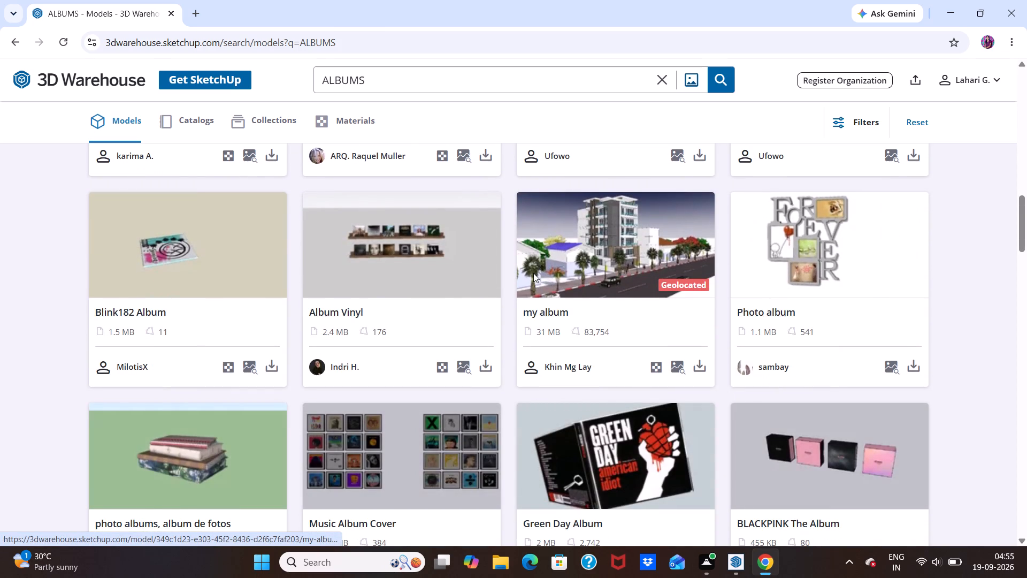
pyautogui.scroll(-9, 533, 273)
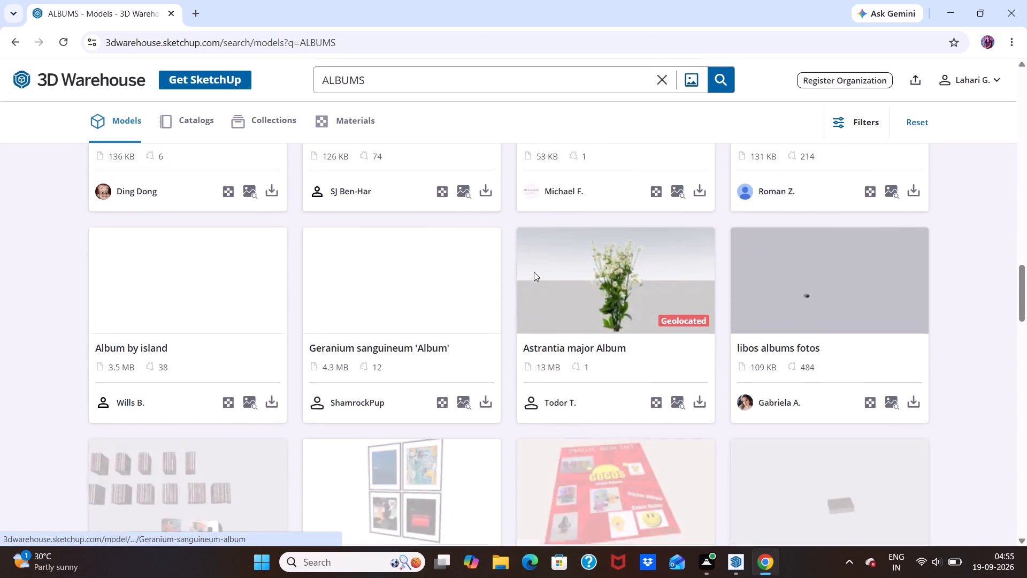
pyautogui.scroll(-5, 534, 272)
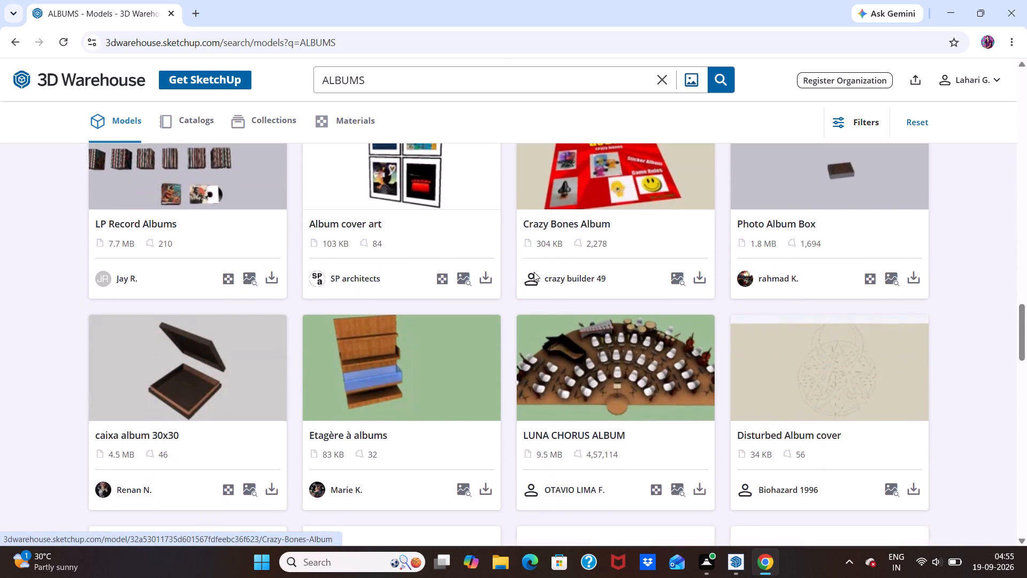
pyautogui.scroll(-5, 534, 272)
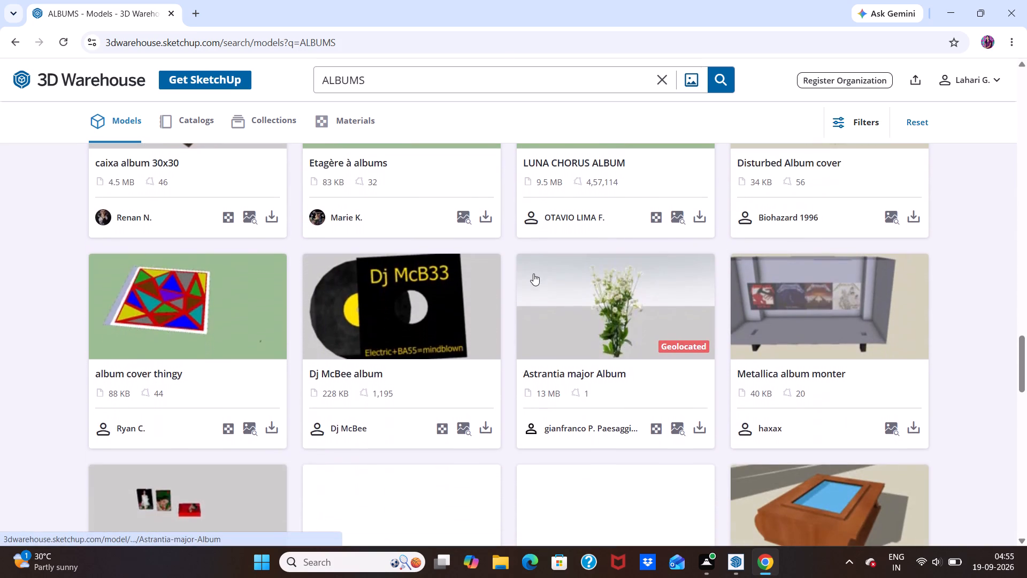
pyautogui.scroll(-7, 533, 273)
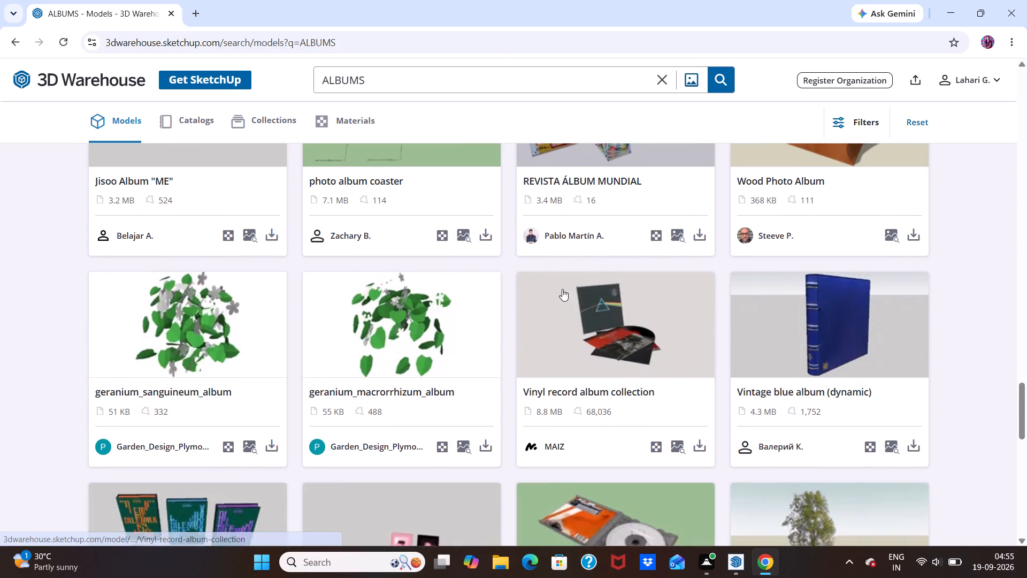
pyautogui.scroll(-1, 562, 289)
pyautogui.scroll(-3, 530, 323)
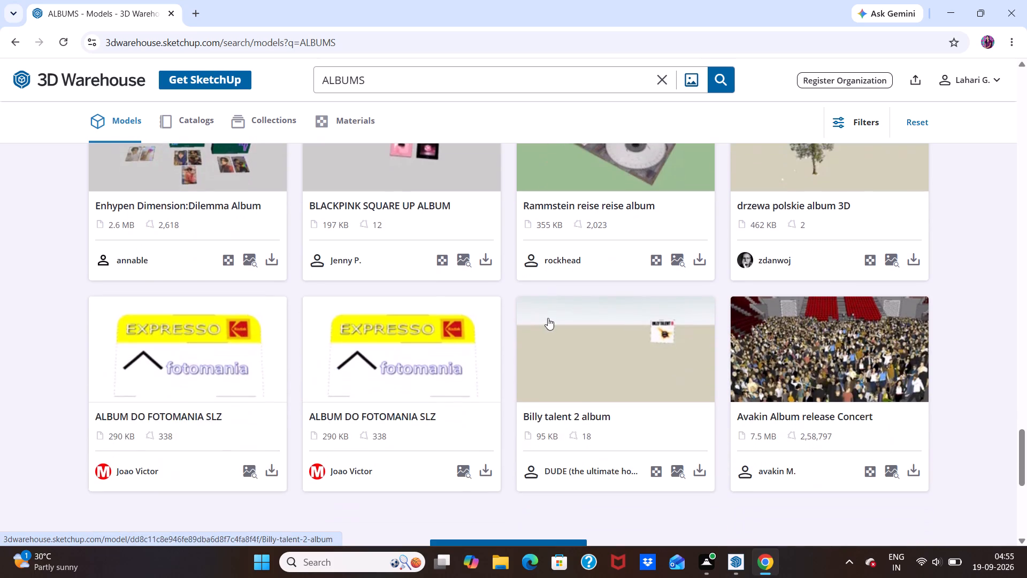
pyautogui.scroll(-3, 549, 318)
pyautogui.scroll(7, 558, 316)
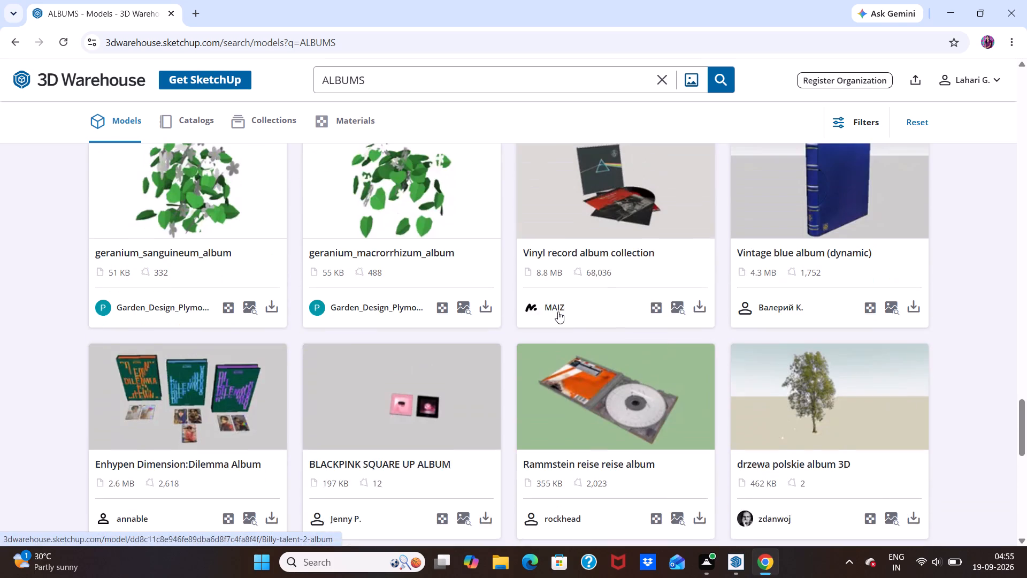
pyautogui.scroll(19, 558, 311)
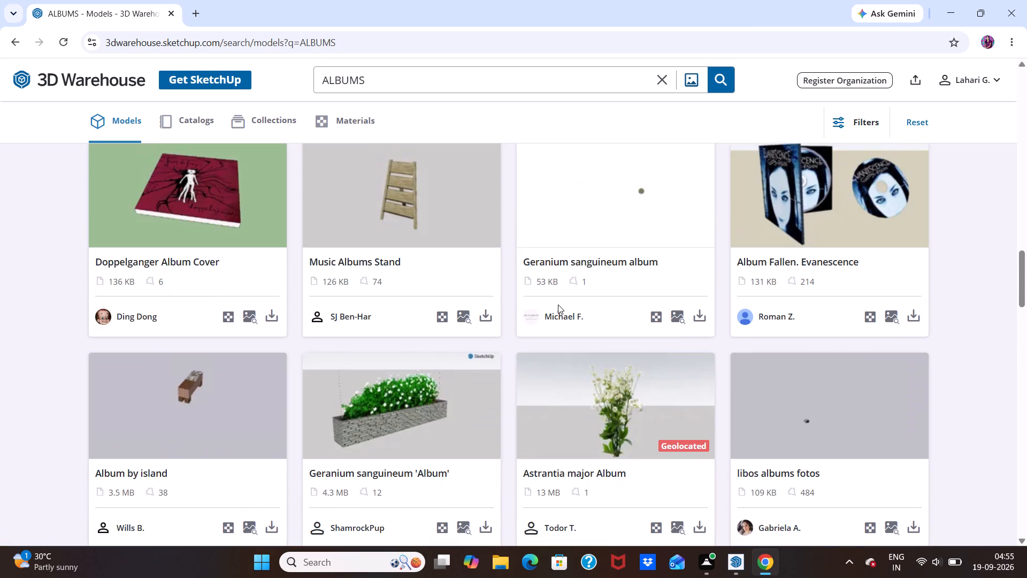
pyautogui.scroll(-4, 565, 294)
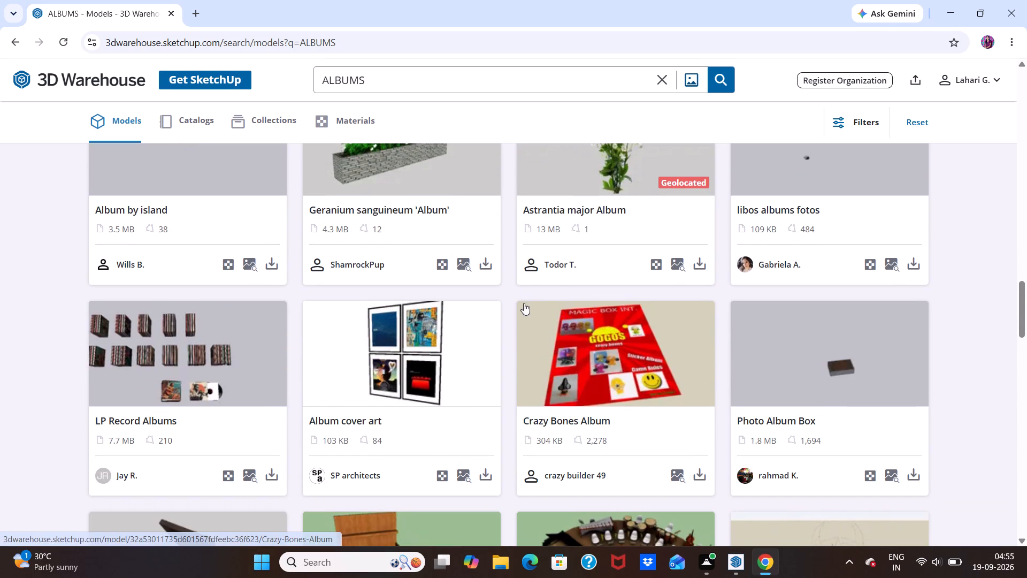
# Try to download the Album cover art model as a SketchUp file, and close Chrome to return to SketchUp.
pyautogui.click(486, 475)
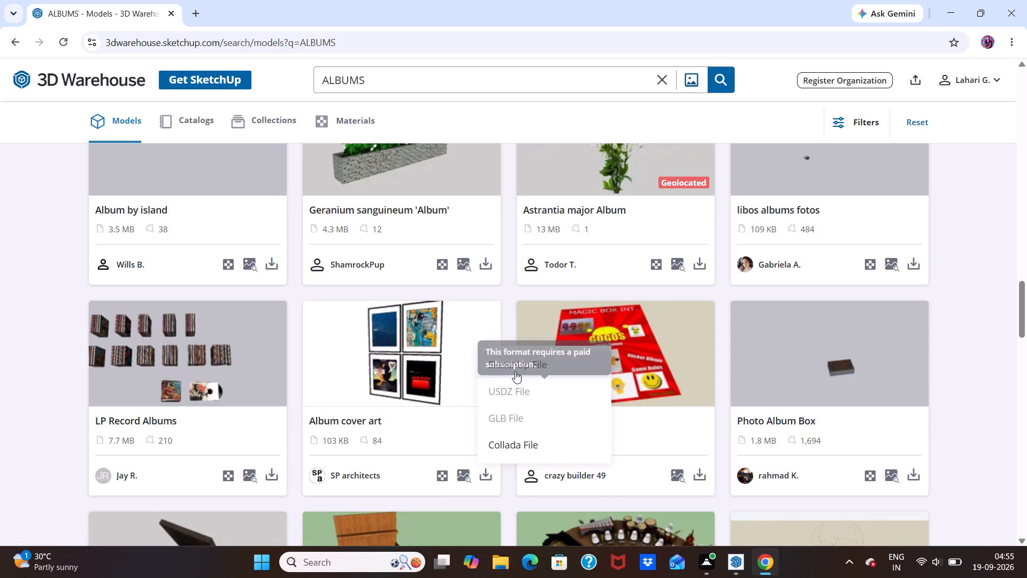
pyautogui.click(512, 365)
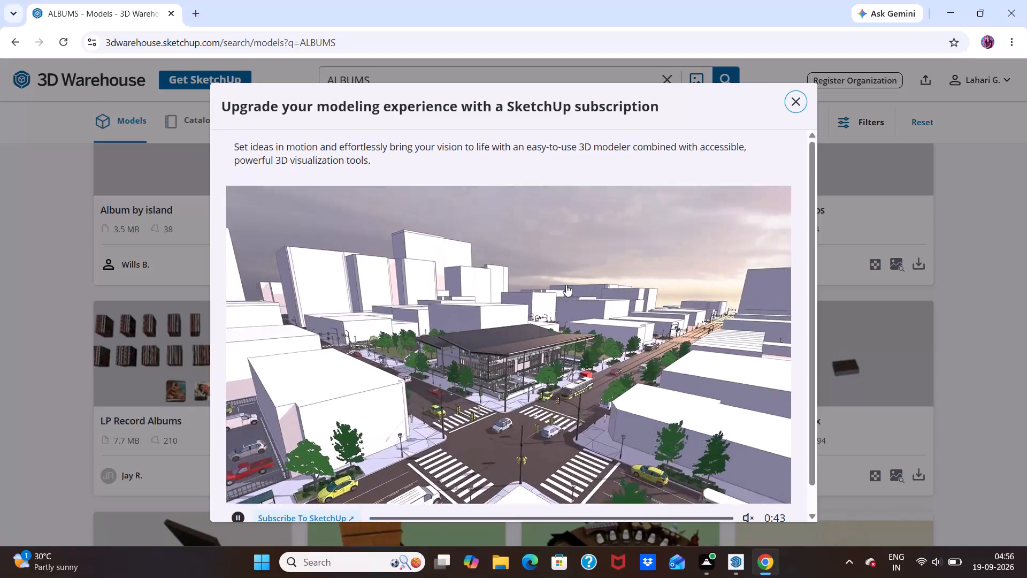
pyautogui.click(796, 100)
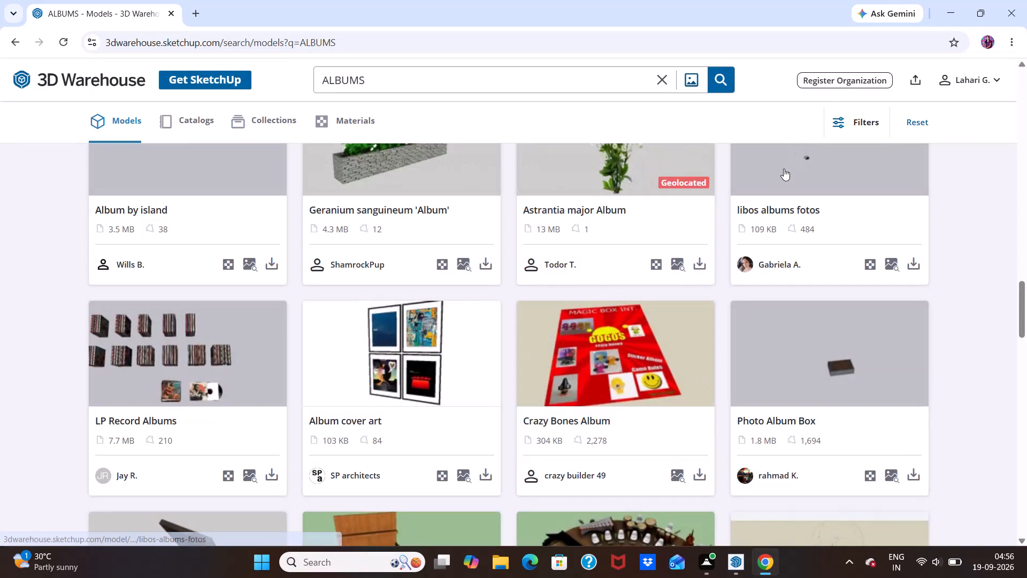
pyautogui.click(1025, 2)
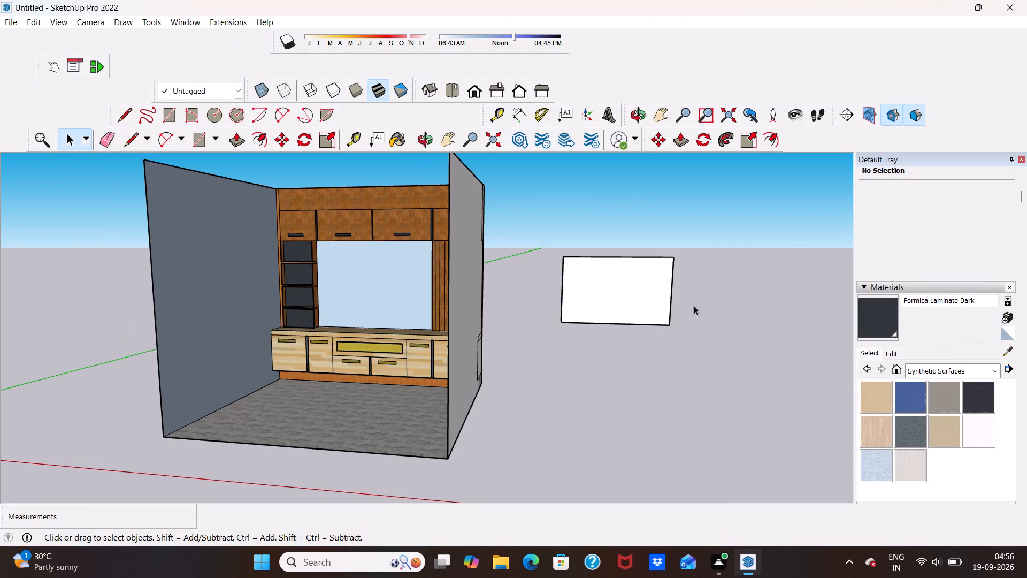
# Paint the front face of the separate TV panel with Color M08 from the Colors materials.
pyautogui.scroll(3, 641, 271)
pyautogui.scroll(-4, 645, 264)
pyautogui.moveTo(680, 285); pyautogui.dragTo(650, 355, button='middle')
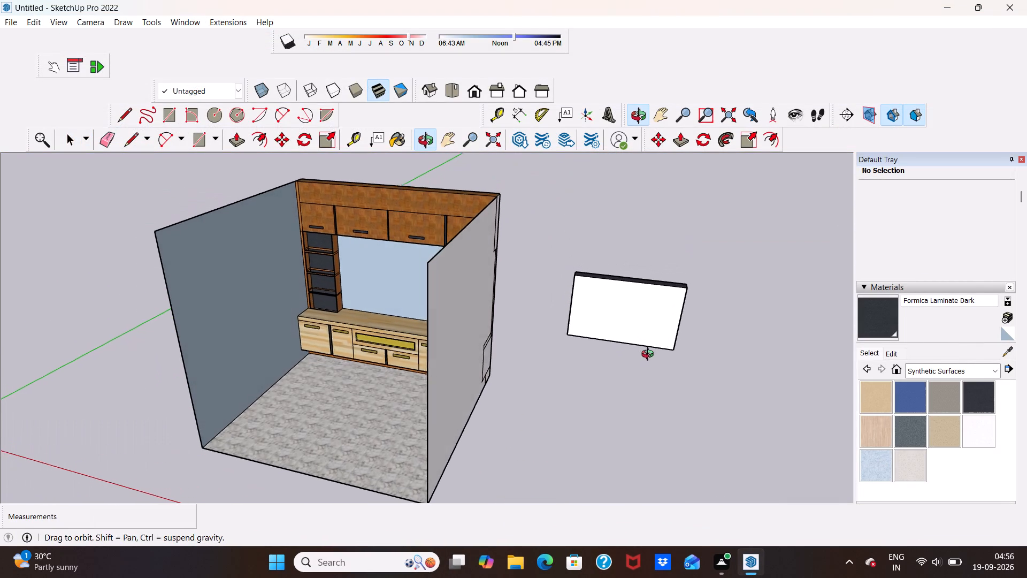
pyautogui.moveTo(650, 355); pyautogui.dragTo(649, 356, button='middle')
pyautogui.click(994, 370)
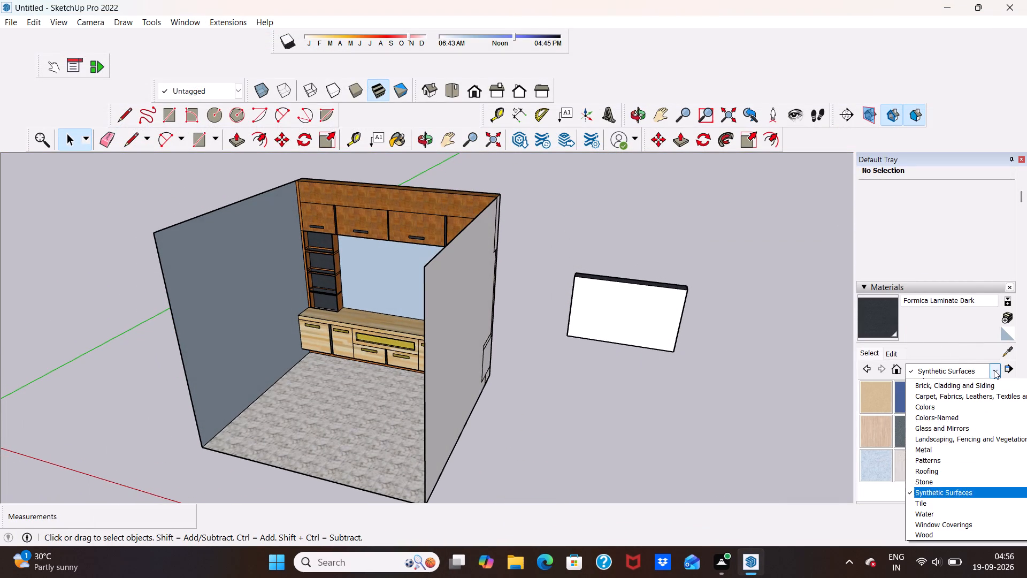
pyautogui.click(967, 418)
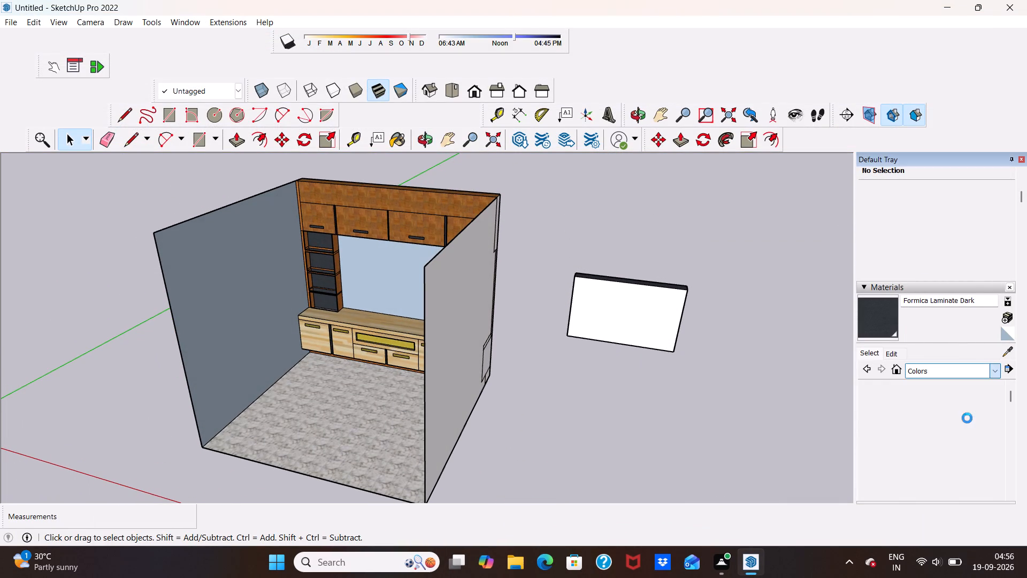
pyautogui.click(1010, 491)
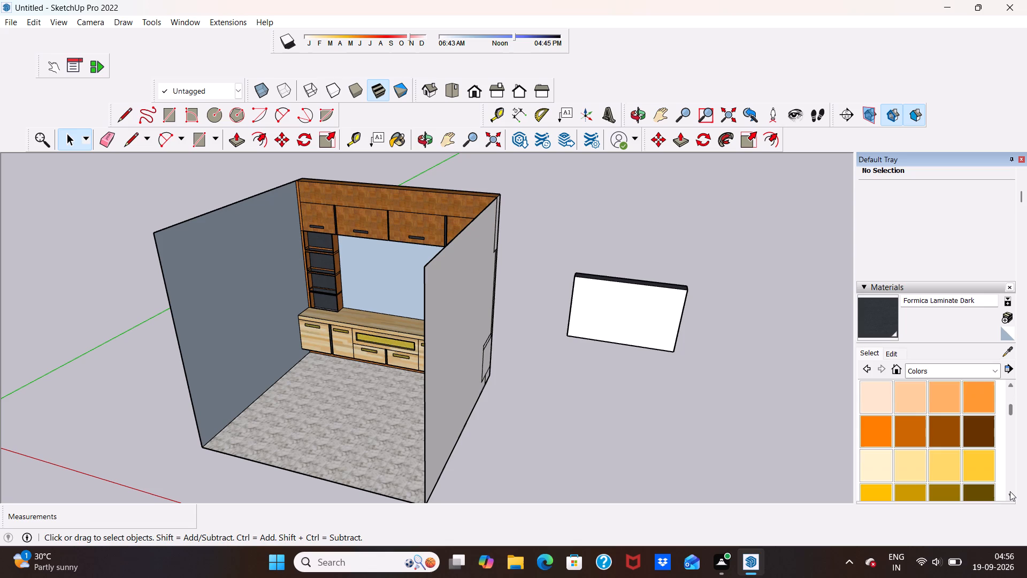
pyautogui.click(1010, 491)
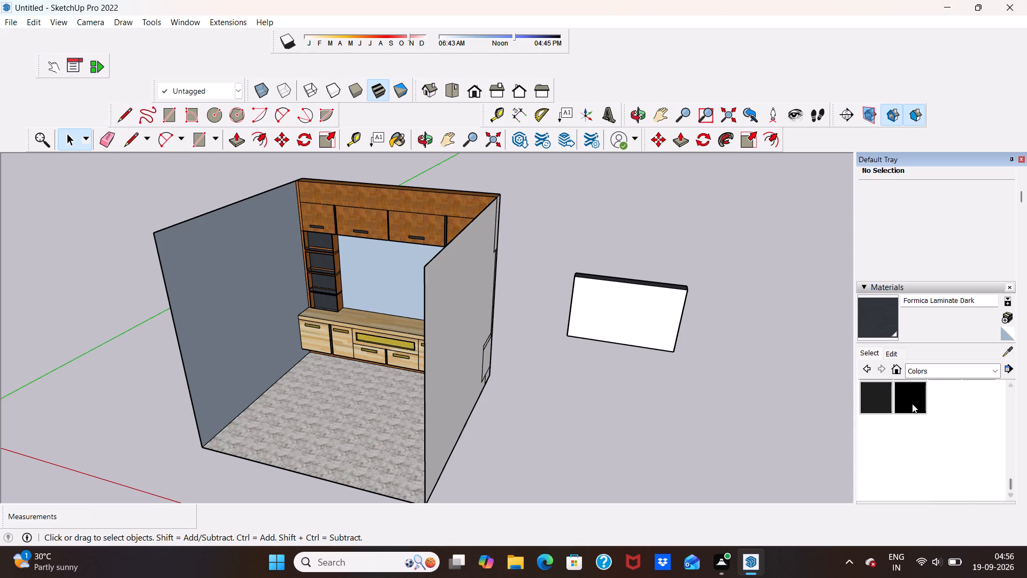
pyautogui.click(879, 401)
pyautogui.scroll(5, 703, 319)
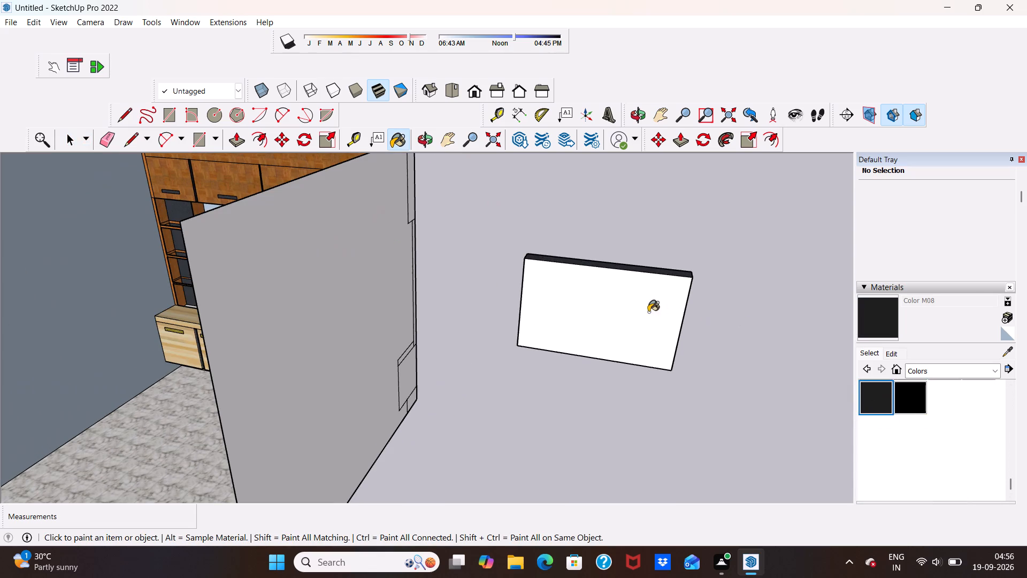
pyautogui.click(641, 314)
pyautogui.scroll(-3, 668, 324)
pyautogui.moveTo(695, 330); pyautogui.dragTo(562, 305, button='middle')
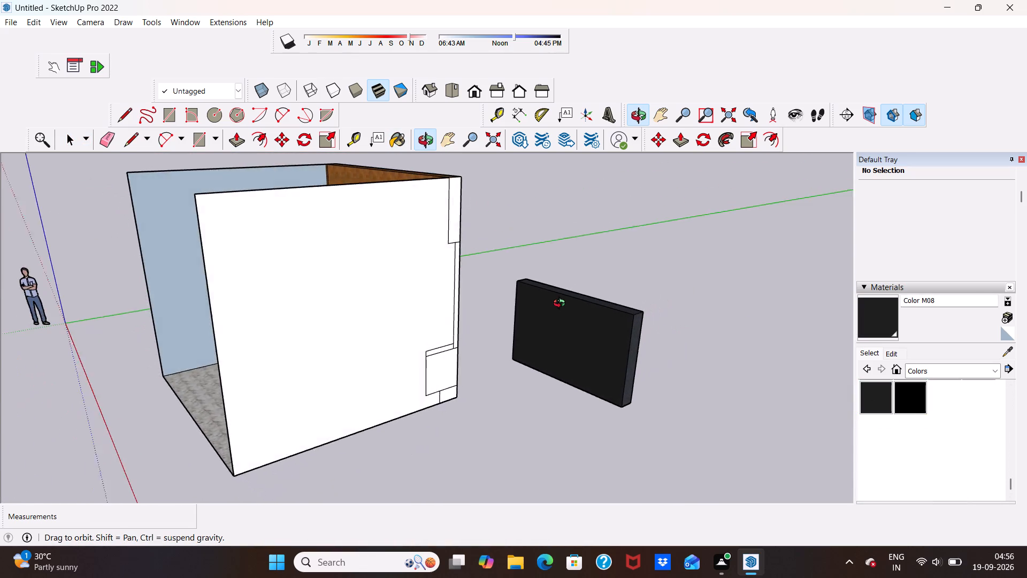
pyautogui.moveTo(562, 305); pyautogui.dragTo(649, 320, button='middle')
pyautogui.scroll(8, 615, 323)
pyautogui.scroll(-14, 587, 301)
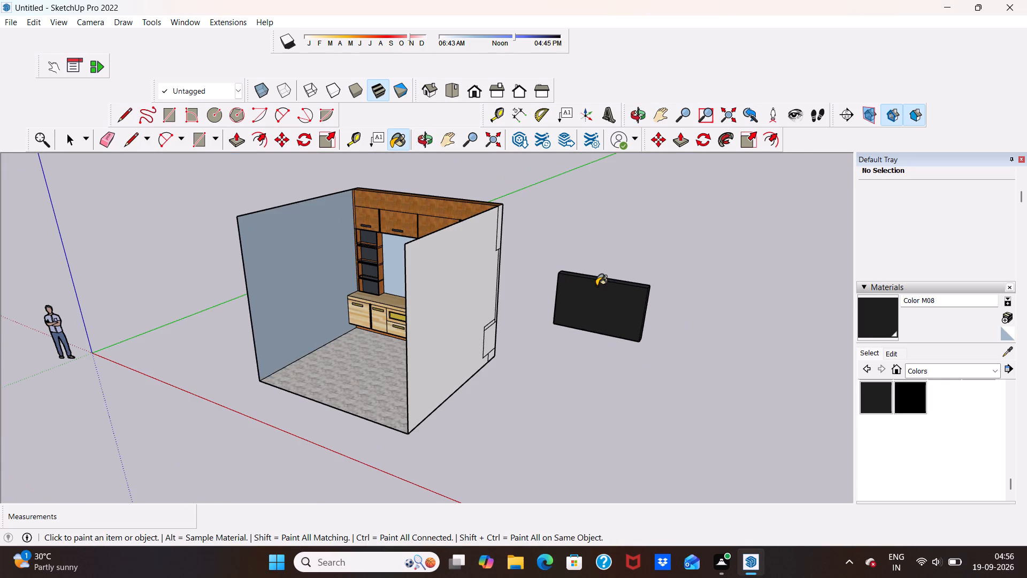
pyautogui.press('space')
# Select all the connected geometry of the TV panel beside the room and make it a group.
pyautogui.moveTo(542, 336); pyautogui.dragTo(624, 298, button='middle')
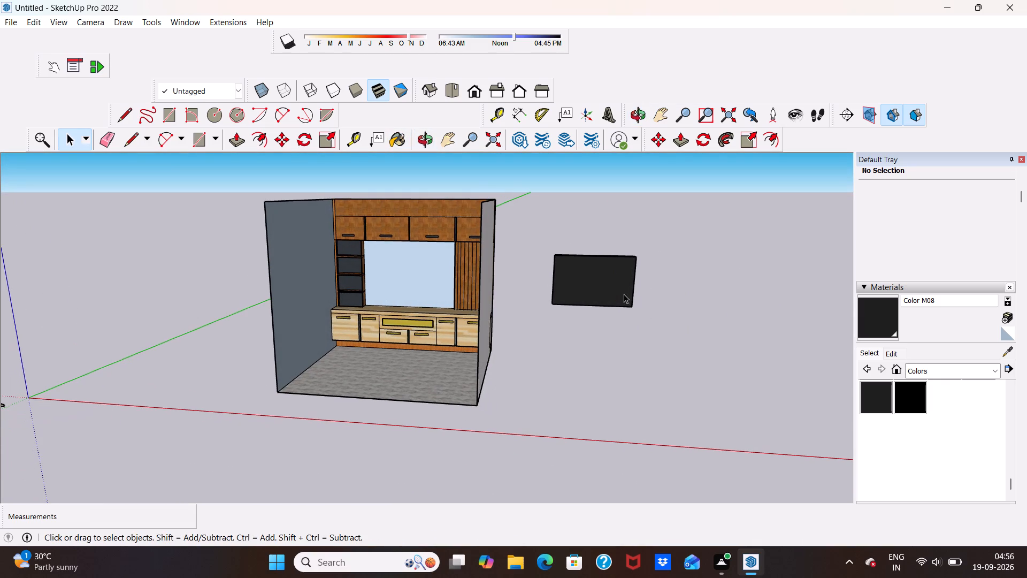
pyautogui.tripleClick(627, 292)
pyautogui.moveTo(628, 291); pyautogui.dragTo(629, 283, button='right')
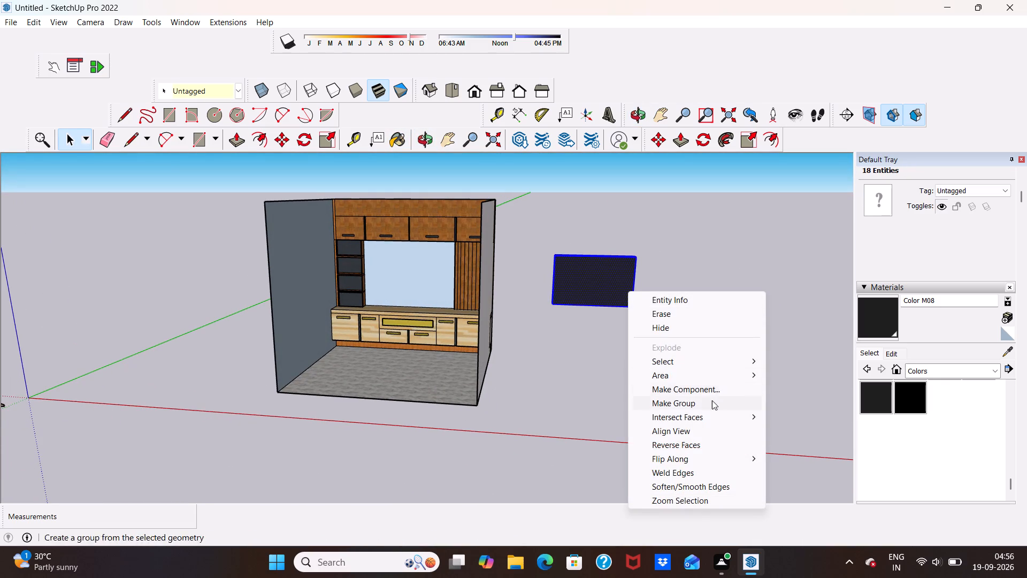
pyautogui.click(695, 406)
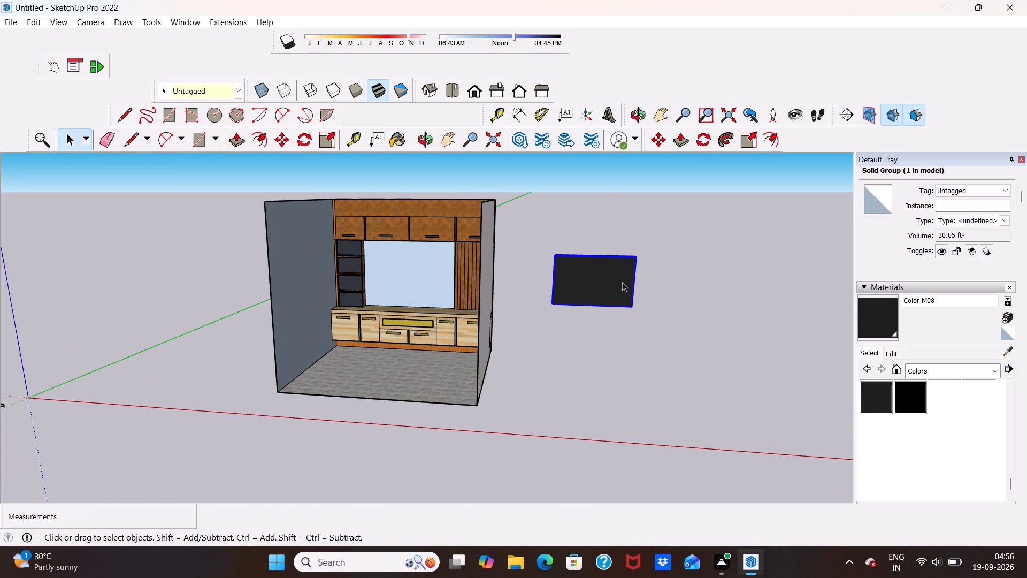
# Move the TV panel group about 19' into the room, over the light blue back panel above the base cabinets.
pyautogui.click(653, 135)
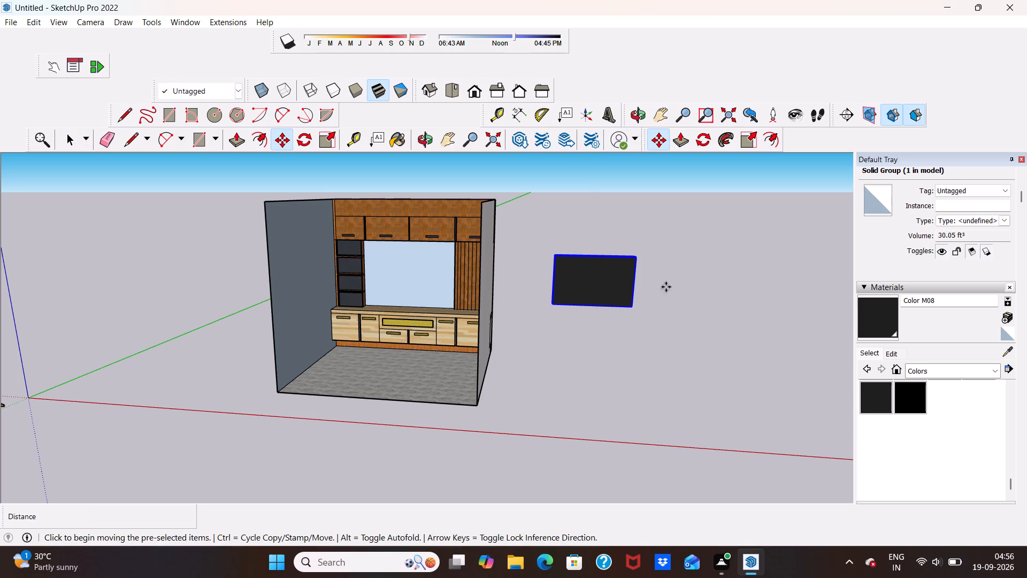
pyautogui.click(634, 310)
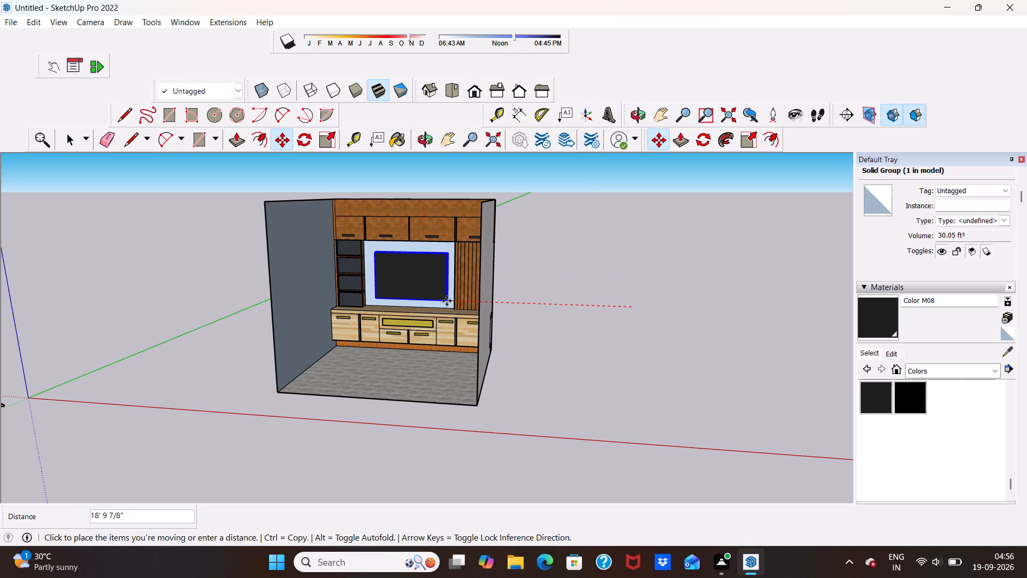
pyautogui.click(444, 301)
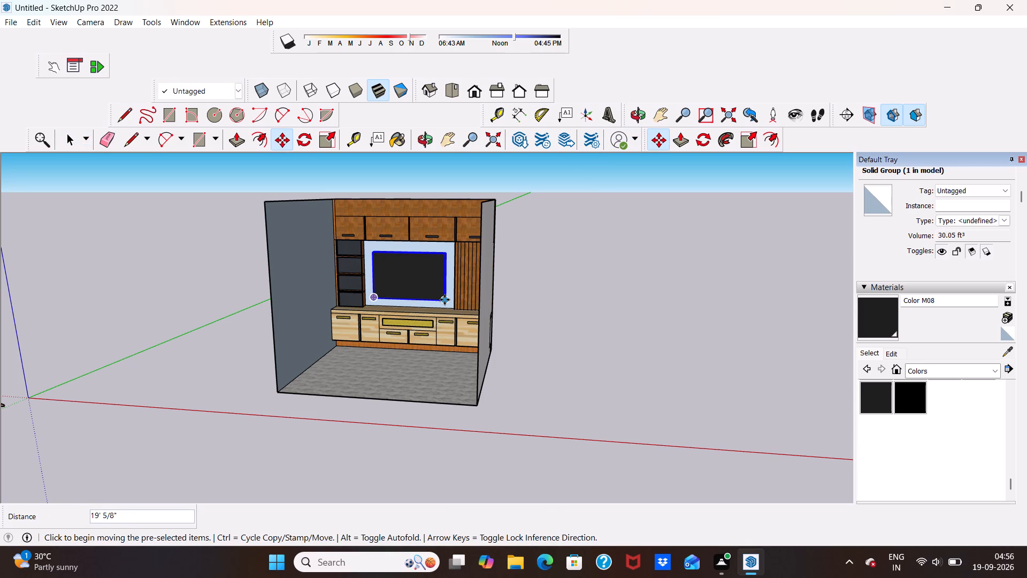
pyautogui.press('space')
# Examine the placed TV panel's depth and position against the back panel from above and from the front.
pyautogui.moveTo(462, 269); pyautogui.dragTo(392, 298, button='middle')
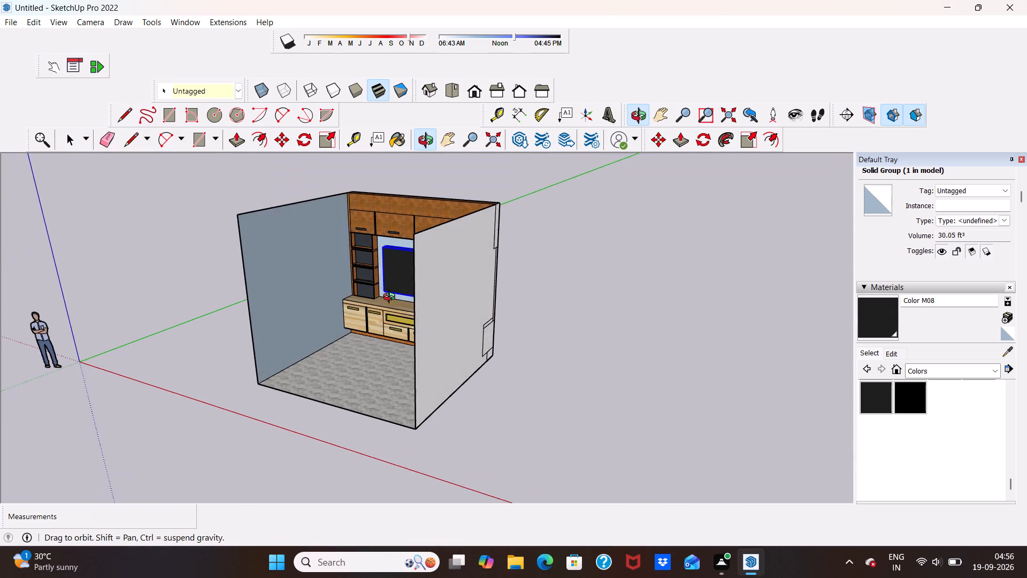
pyautogui.moveTo(392, 298); pyautogui.dragTo(390, 296, button='middle')
pyautogui.scroll(12, 417, 228)
pyautogui.moveTo(367, 252); pyautogui.dragTo(319, 308, button='middle')
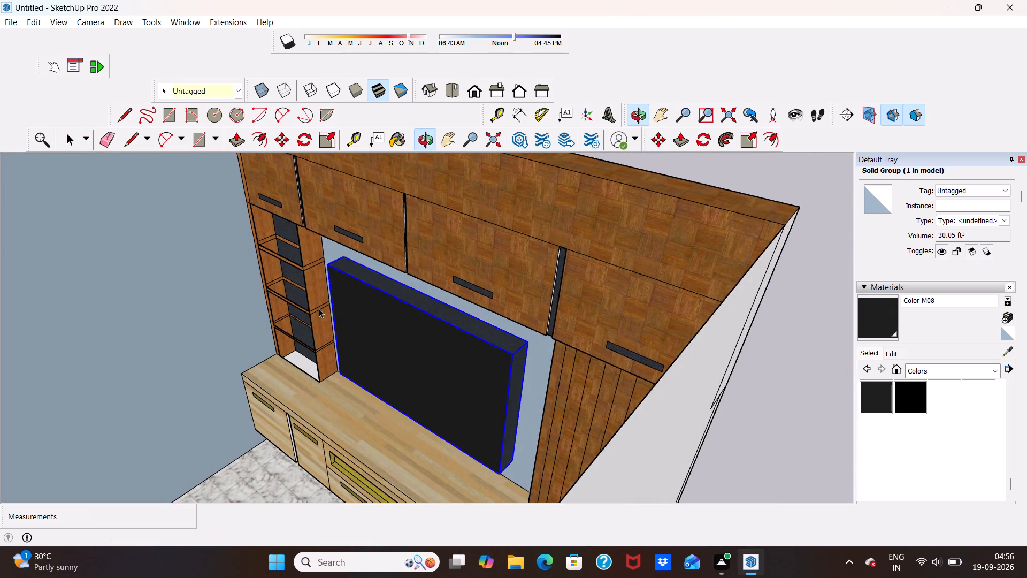
pyautogui.scroll(5, 523, 369)
pyautogui.scroll(-7, 524, 366)
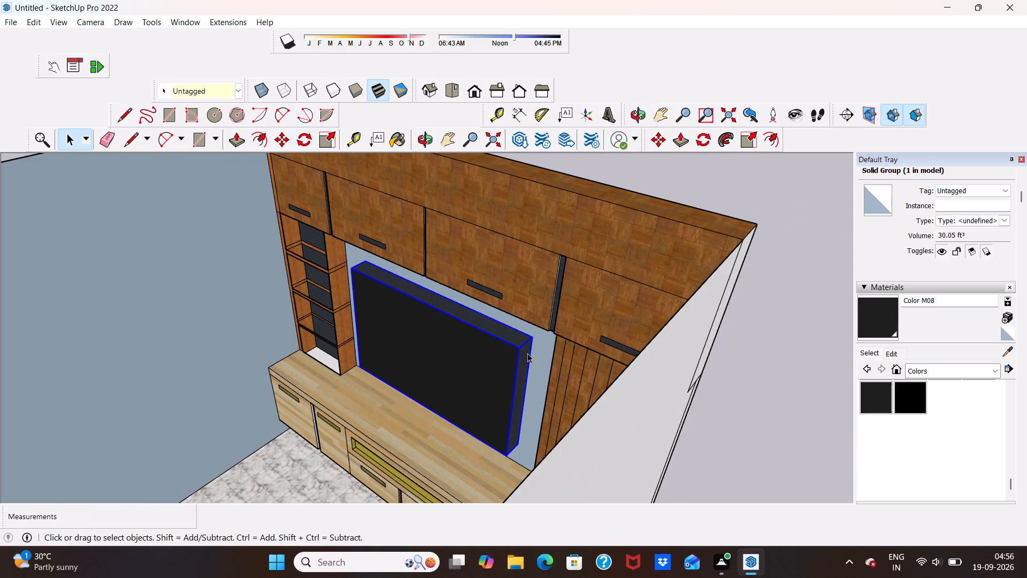
pyautogui.scroll(-5, 528, 341)
pyautogui.click(699, 365)
pyautogui.scroll(8, 526, 364)
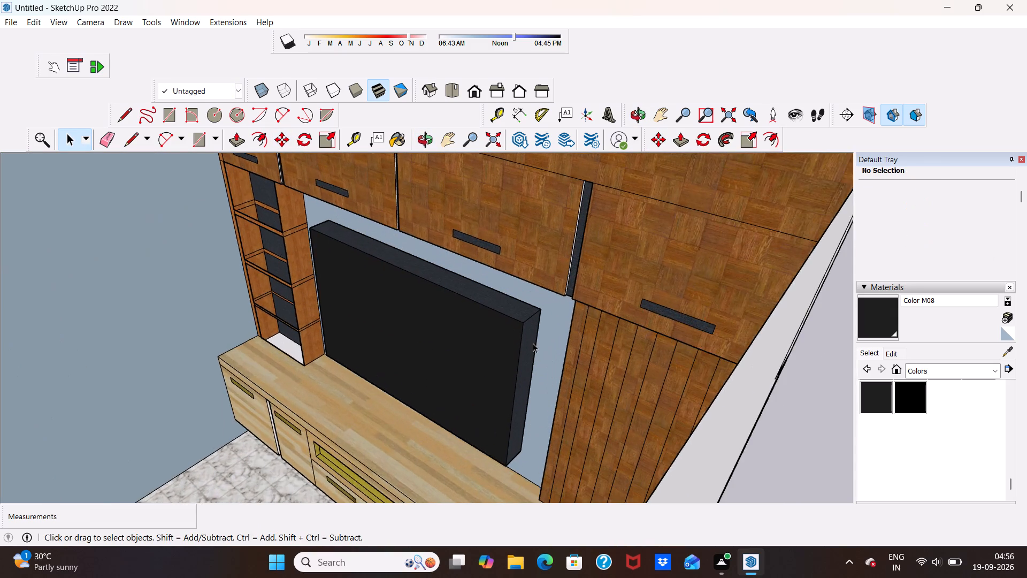
pyautogui.scroll(-7, 538, 340)
pyautogui.moveTo(461, 363); pyautogui.dragTo(571, 227, button='middle')
pyautogui.scroll(-8, 461, 310)
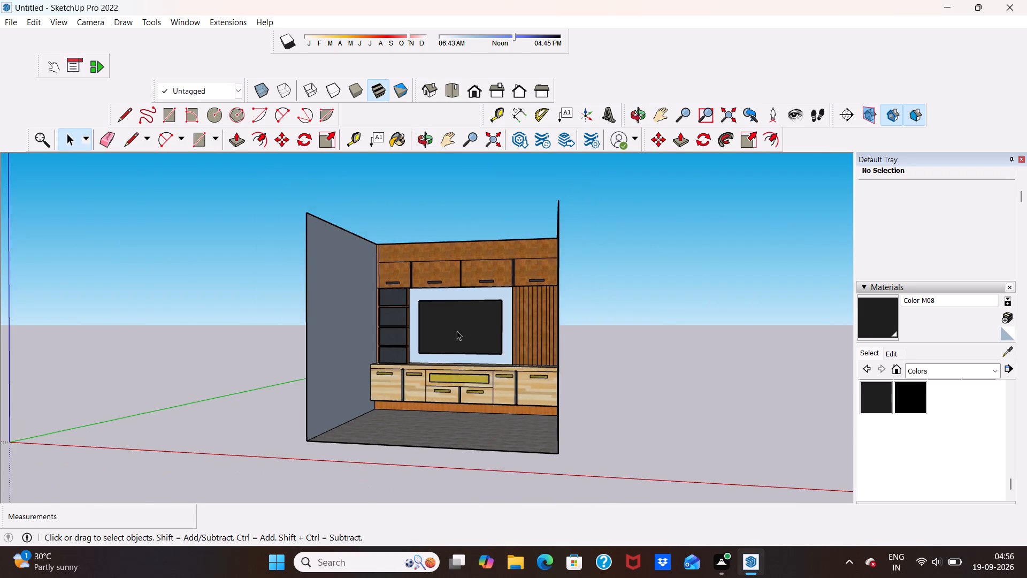
pyautogui.scroll(1, 444, 342)
pyautogui.moveTo(444, 342); pyautogui.dragTo(459, 399, button='middle')
pyautogui.scroll(10, 495, 337)
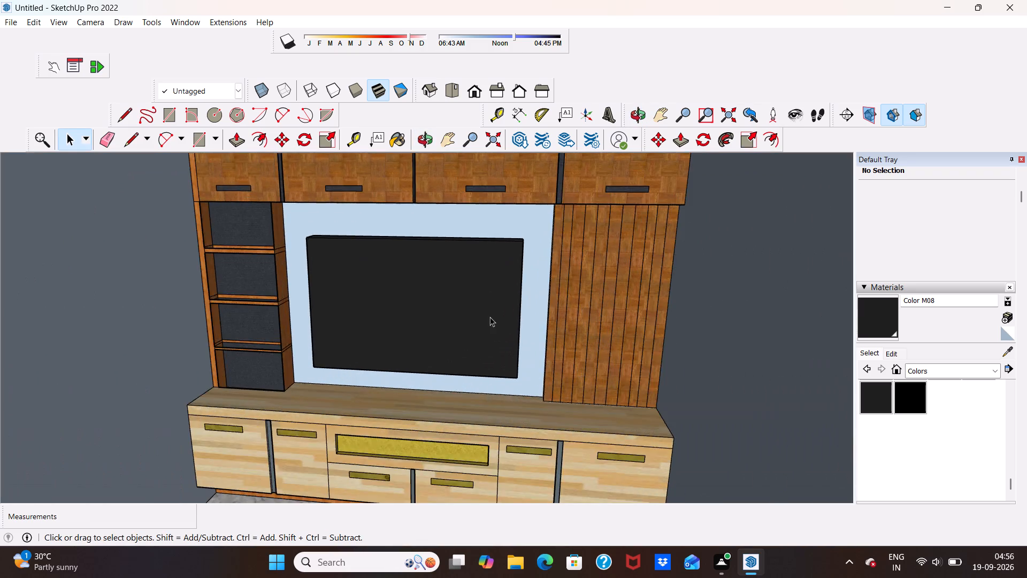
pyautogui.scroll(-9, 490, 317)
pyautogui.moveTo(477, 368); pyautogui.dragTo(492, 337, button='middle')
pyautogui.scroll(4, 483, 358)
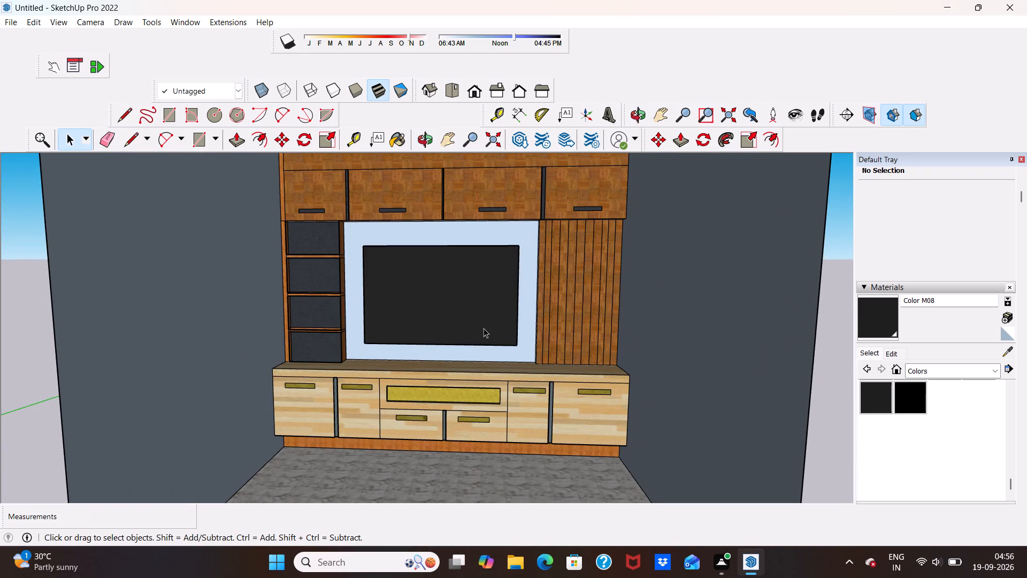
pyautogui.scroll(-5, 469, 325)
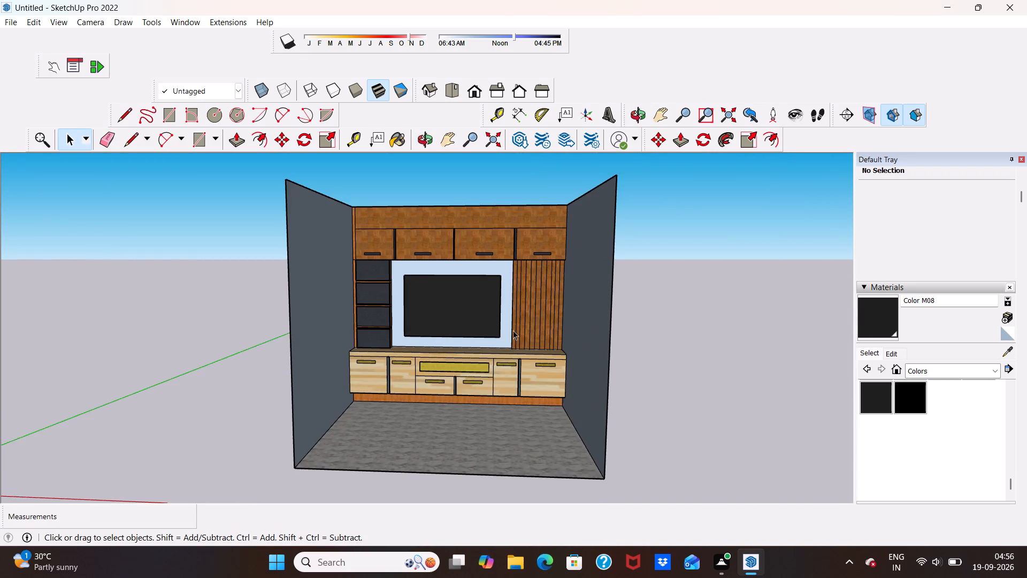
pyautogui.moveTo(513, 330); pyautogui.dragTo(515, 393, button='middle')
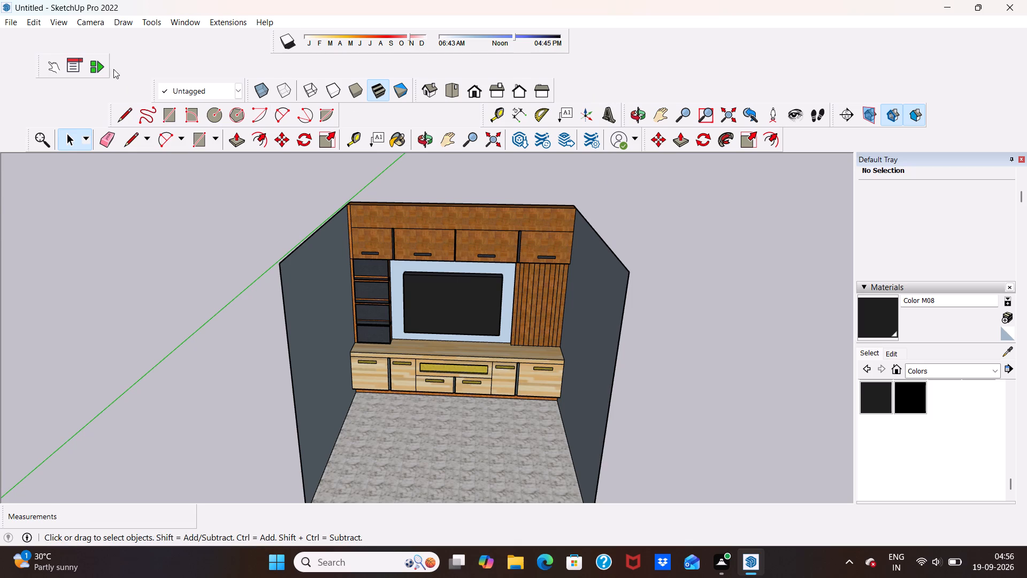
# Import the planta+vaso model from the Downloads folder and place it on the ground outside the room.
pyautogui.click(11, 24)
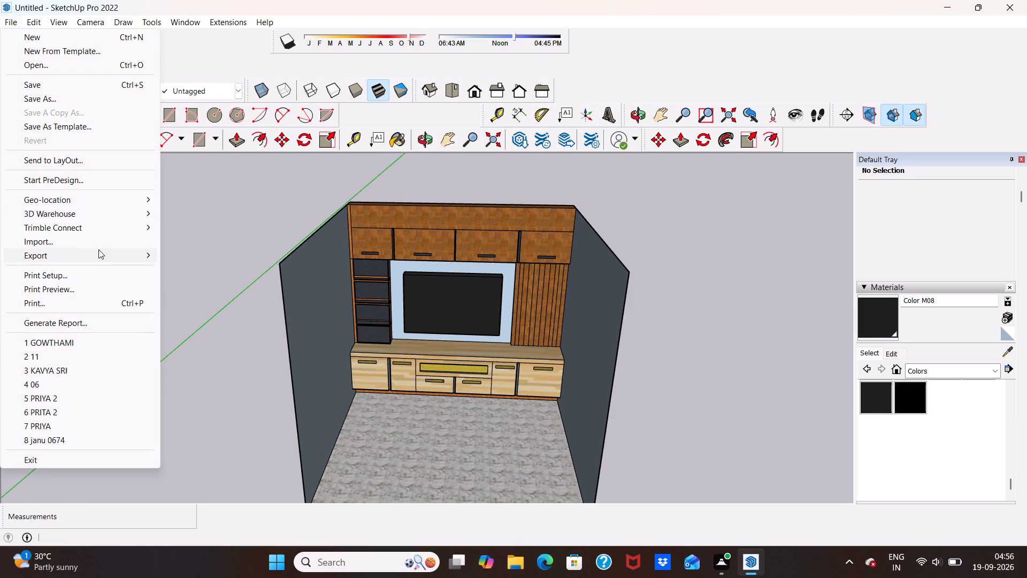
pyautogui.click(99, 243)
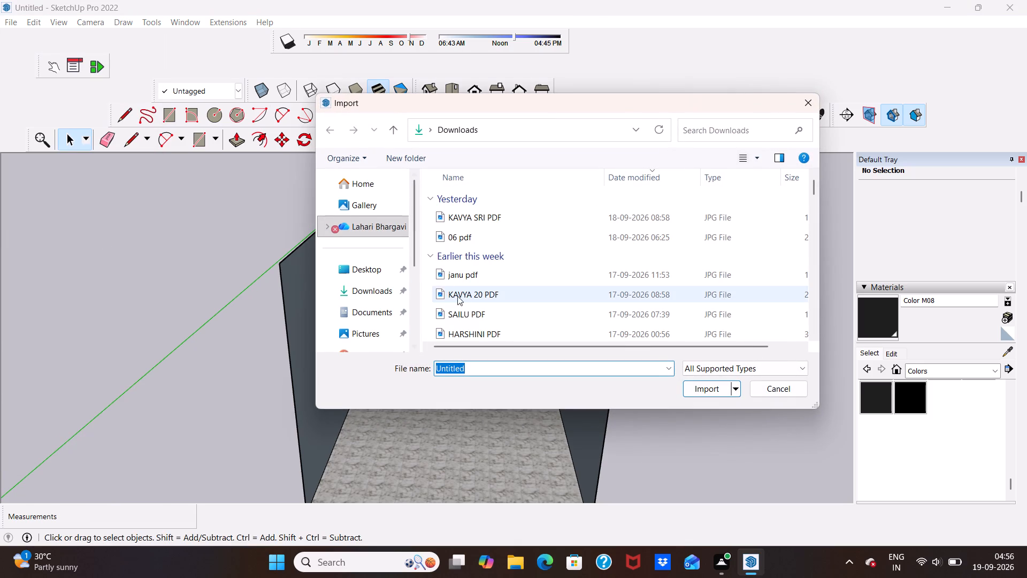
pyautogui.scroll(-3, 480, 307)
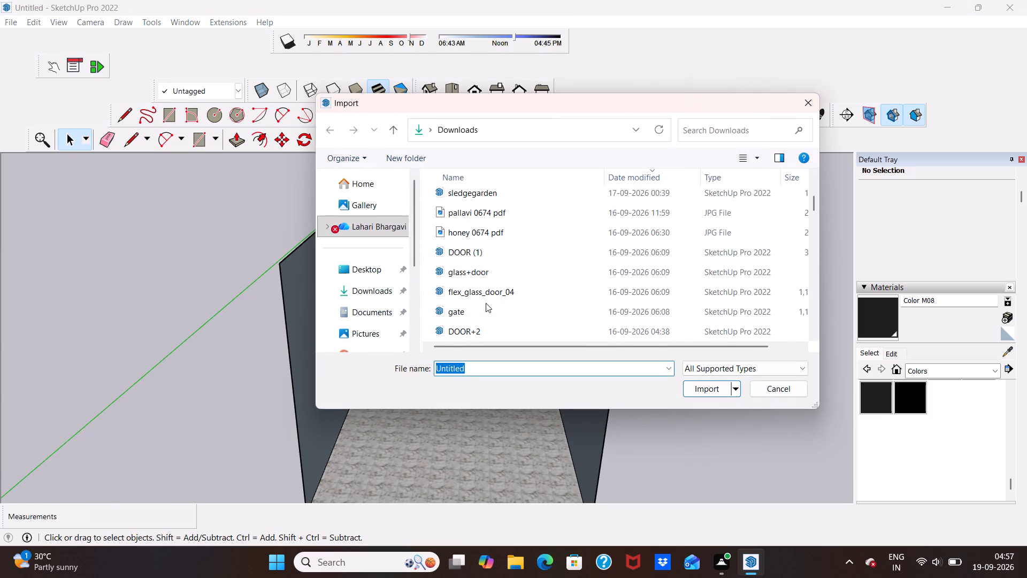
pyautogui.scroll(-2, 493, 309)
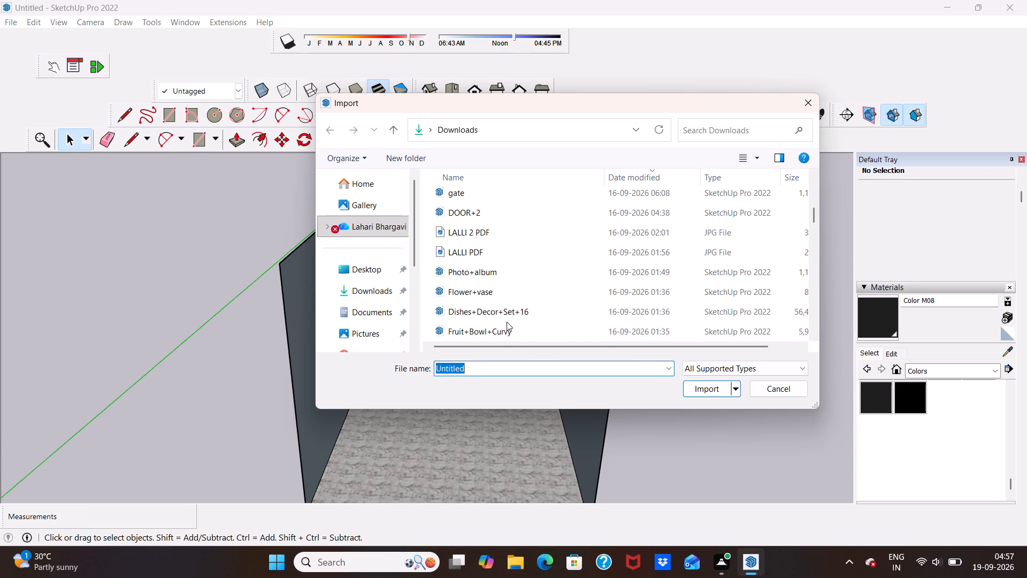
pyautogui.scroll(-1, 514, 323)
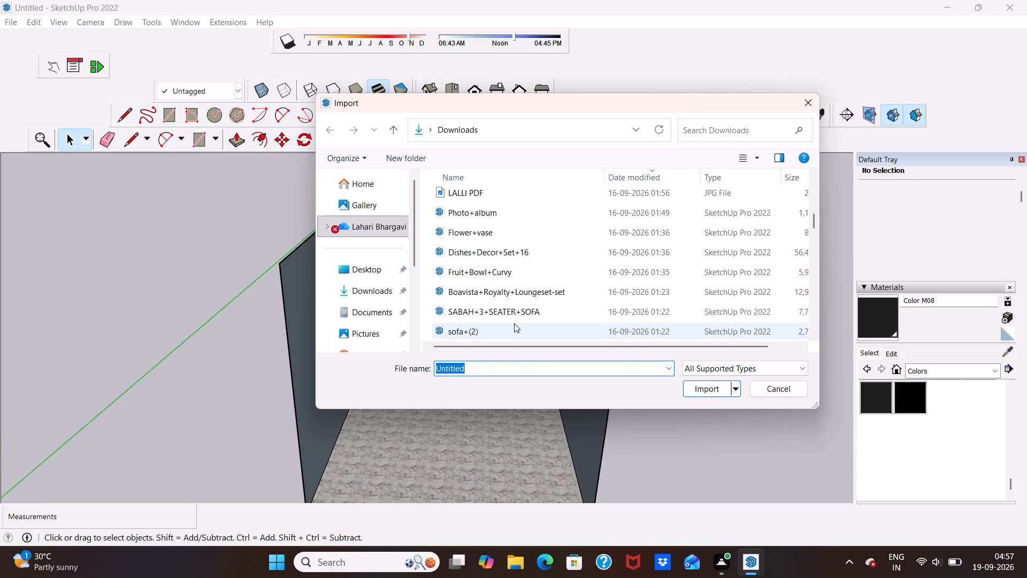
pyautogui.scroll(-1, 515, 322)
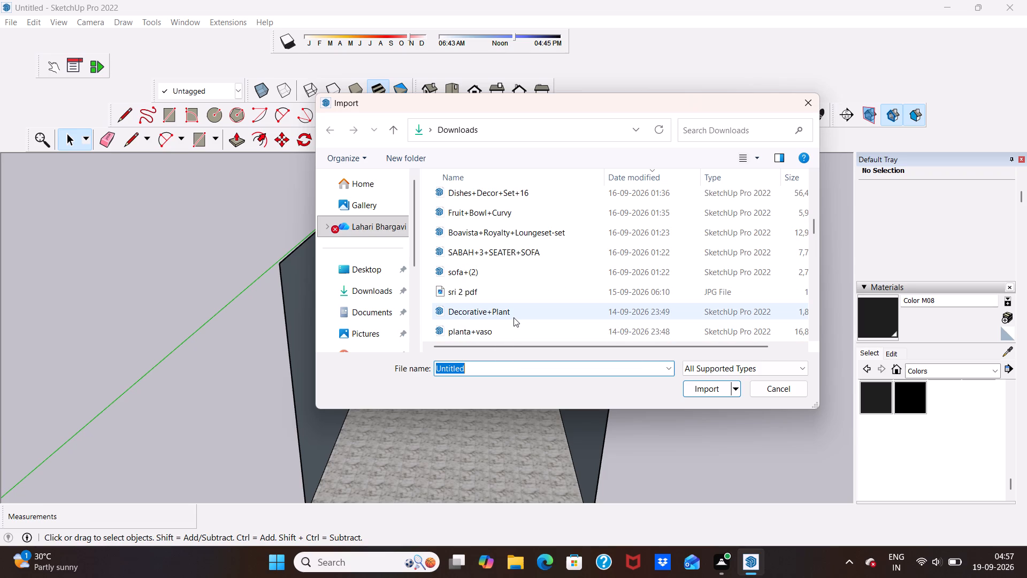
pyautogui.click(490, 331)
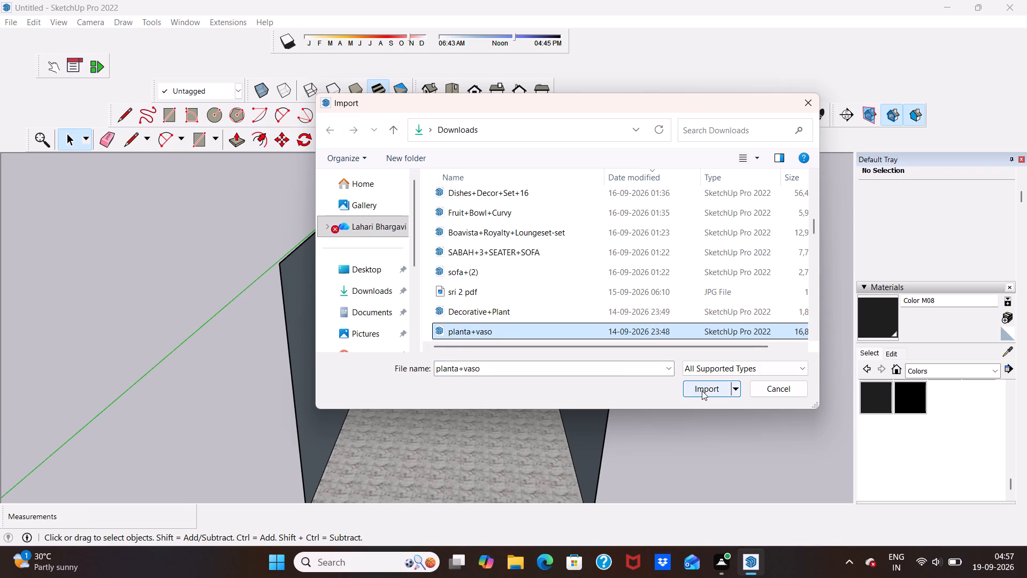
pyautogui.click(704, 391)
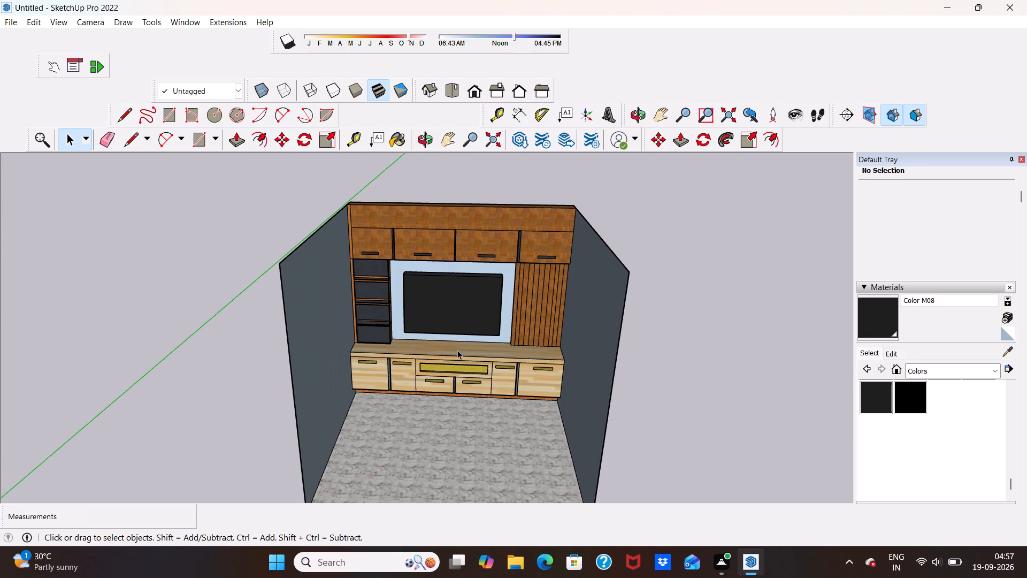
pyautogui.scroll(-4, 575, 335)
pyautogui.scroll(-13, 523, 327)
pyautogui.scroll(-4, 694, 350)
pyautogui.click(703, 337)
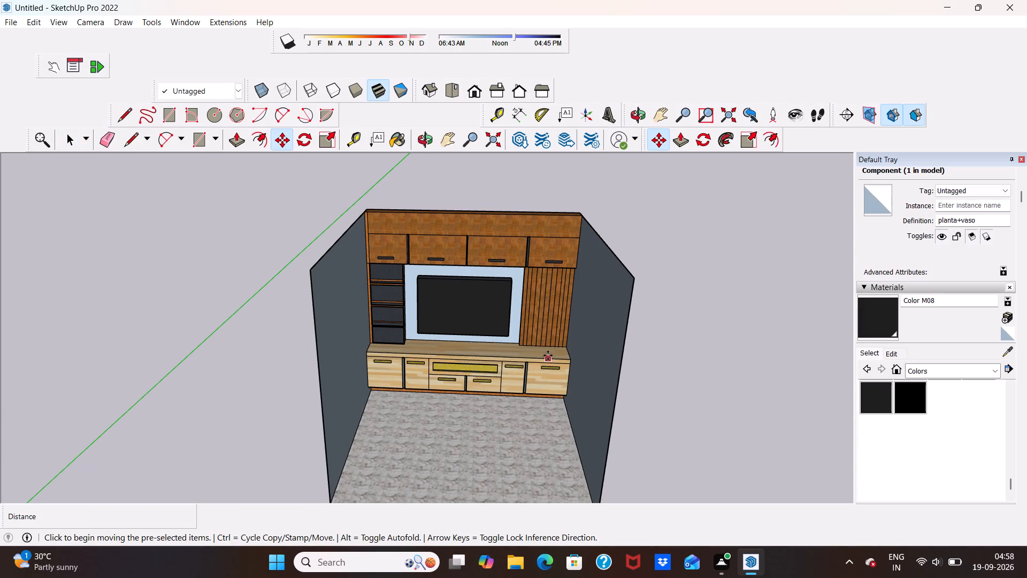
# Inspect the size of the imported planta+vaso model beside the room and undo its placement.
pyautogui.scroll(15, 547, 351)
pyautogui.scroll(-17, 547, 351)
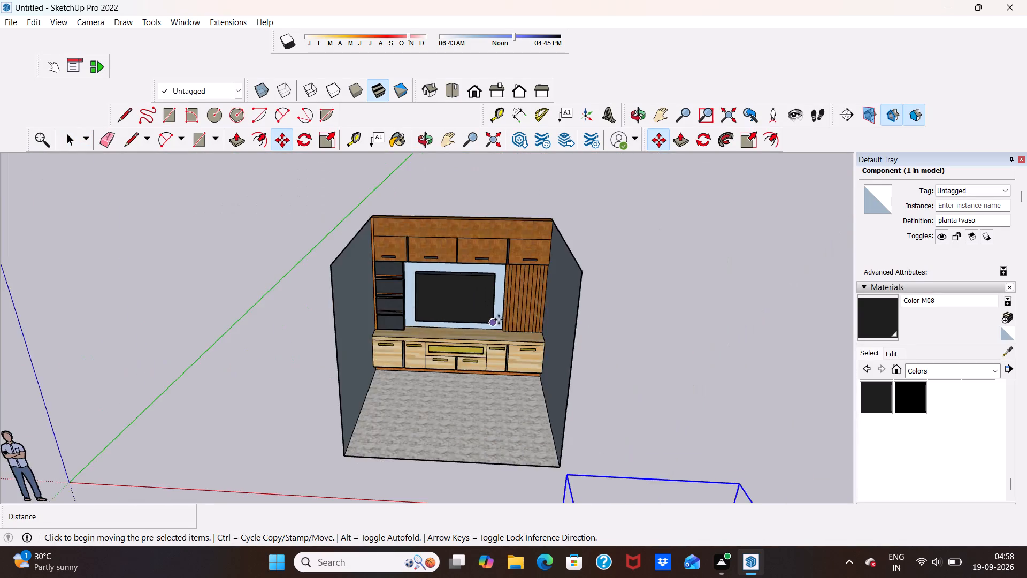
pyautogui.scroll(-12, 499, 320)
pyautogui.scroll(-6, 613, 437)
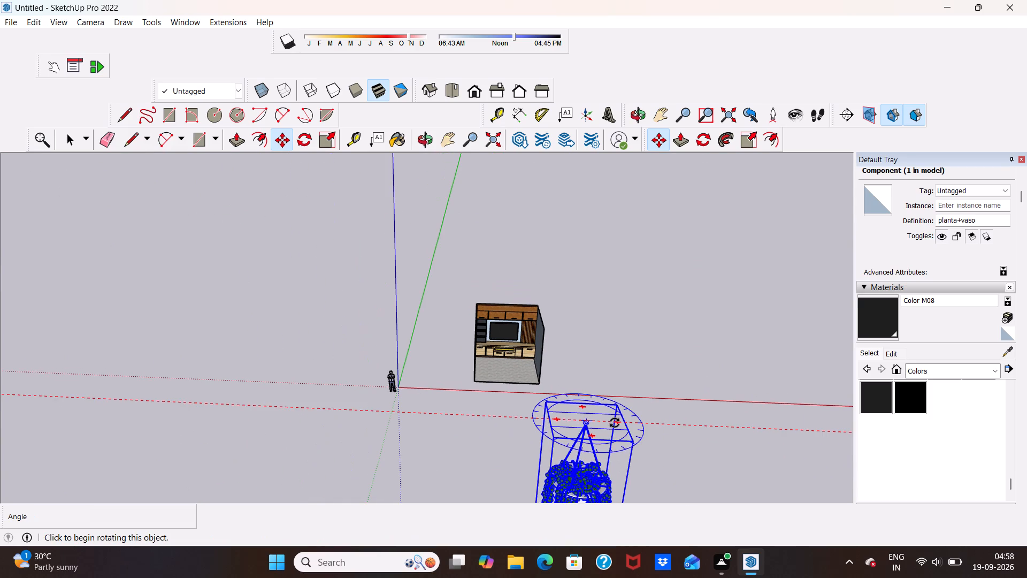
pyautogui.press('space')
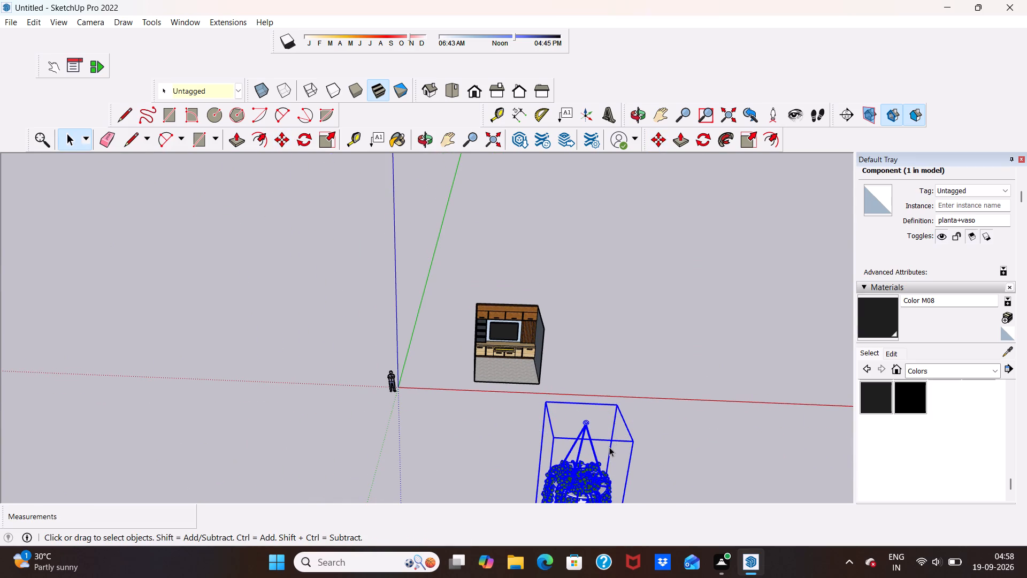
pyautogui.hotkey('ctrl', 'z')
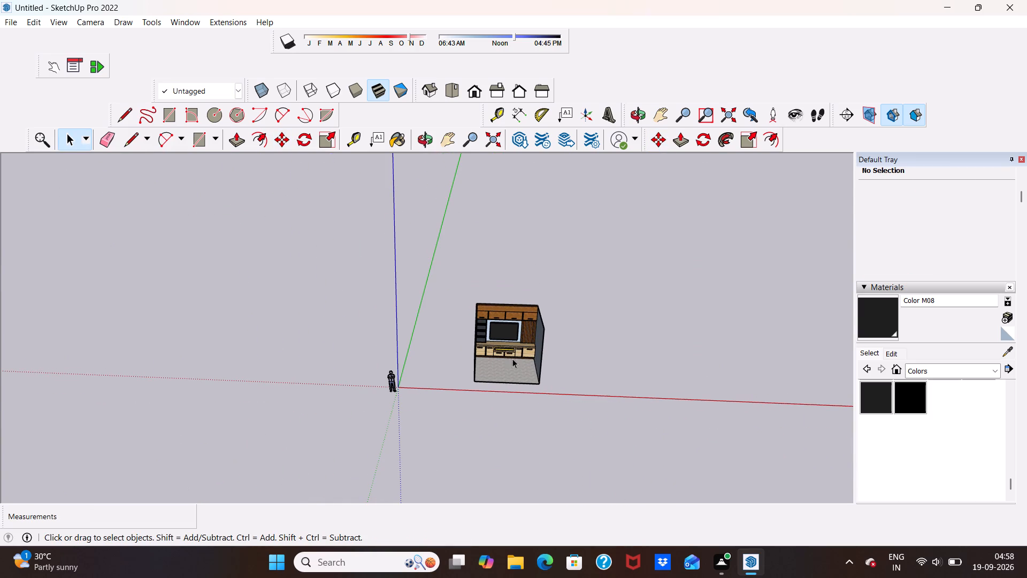
# Examine the room and its TV unit from the front, from close up and from further away.
pyautogui.scroll(11, 528, 352)
pyautogui.scroll(-5, 497, 322)
pyautogui.moveTo(484, 372); pyautogui.dragTo(448, 373, button='middle')
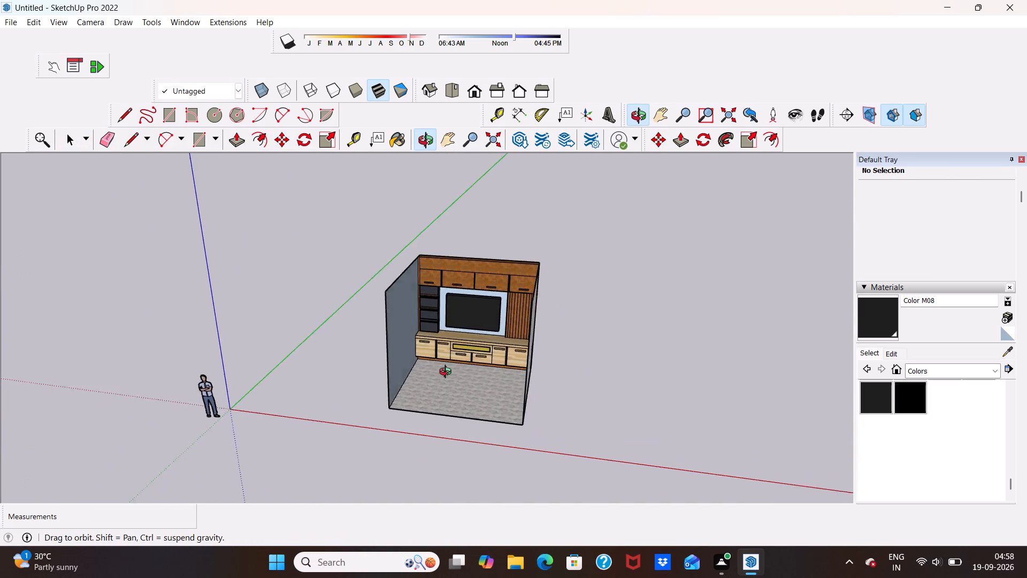
pyautogui.moveTo(448, 373); pyautogui.dragTo(523, 401, button='middle')
pyautogui.scroll(8, 530, 345)
pyautogui.moveTo(507, 340); pyautogui.dragTo(514, 320, button='middle')
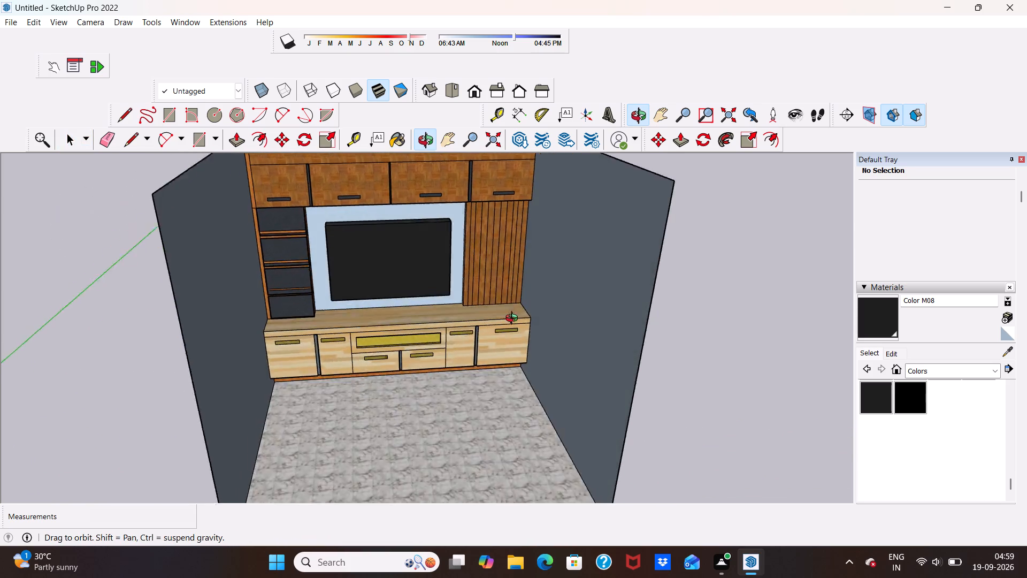
pyautogui.moveTo(514, 320); pyautogui.dragTo(484, 330, button='middle')
pyautogui.scroll(-8, 479, 285)
pyautogui.scroll(7, 459, 313)
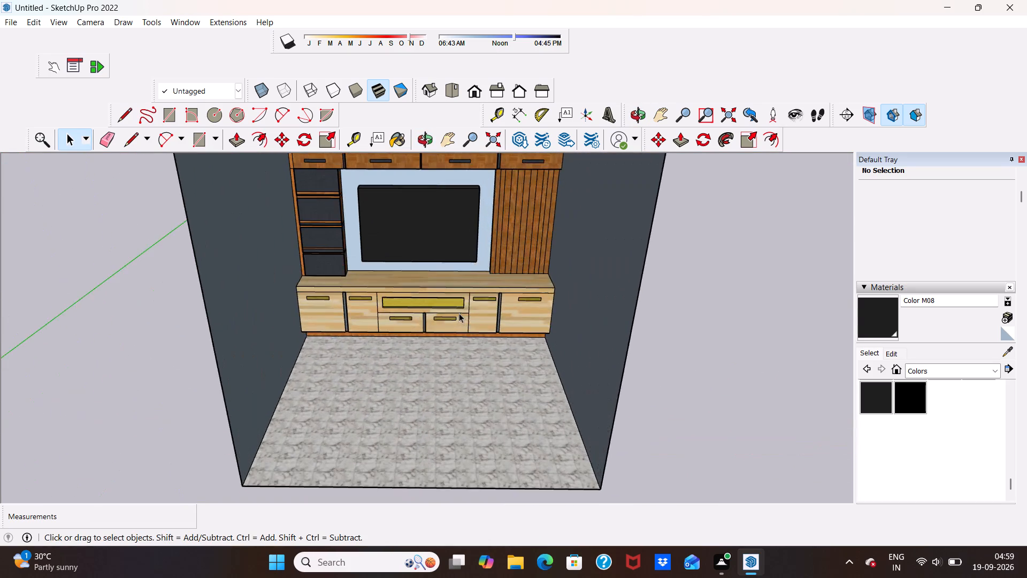
pyautogui.scroll(-5, 459, 313)
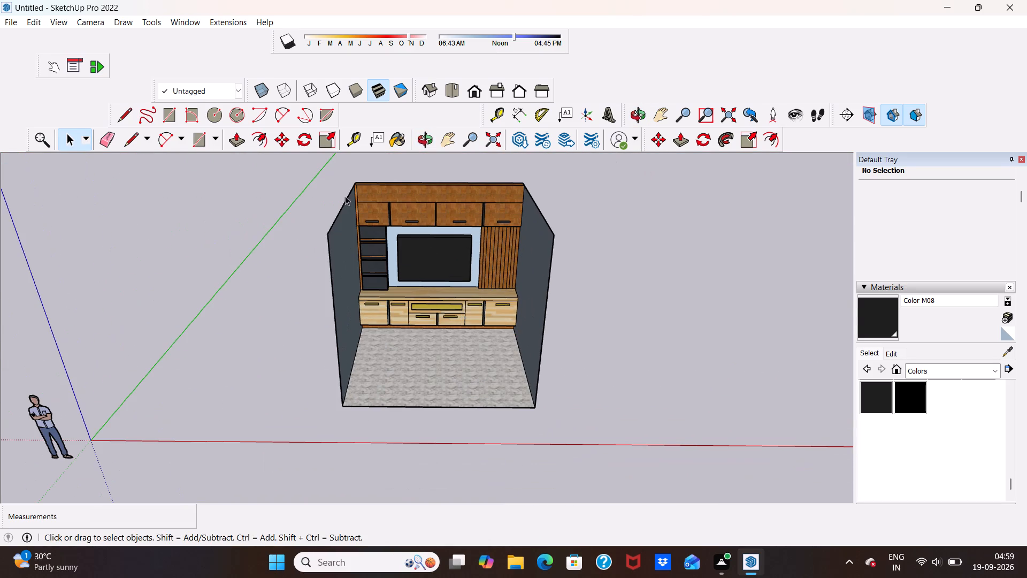
# Start importing another model into the room scene.
pyautogui.click(7, 25)
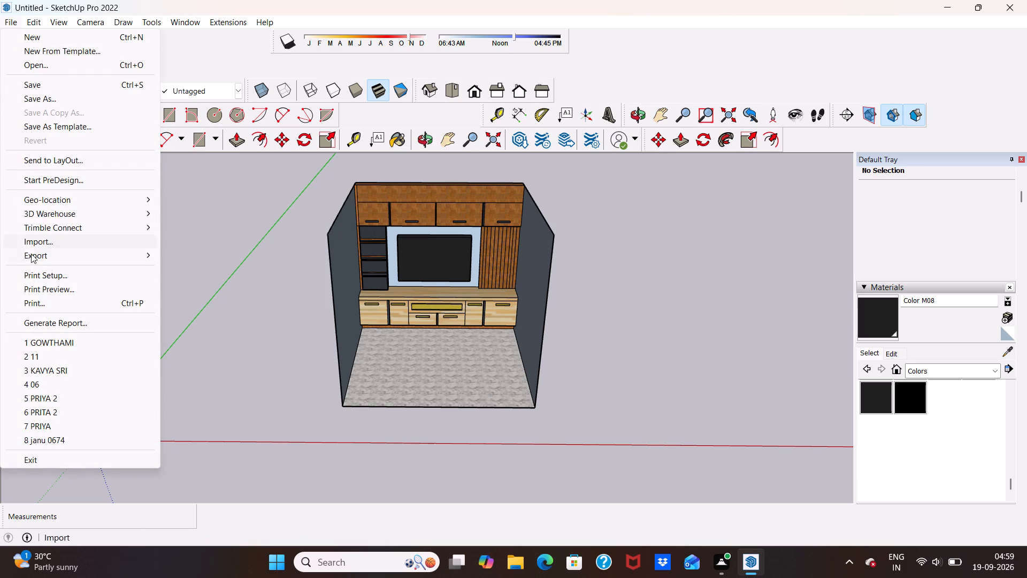
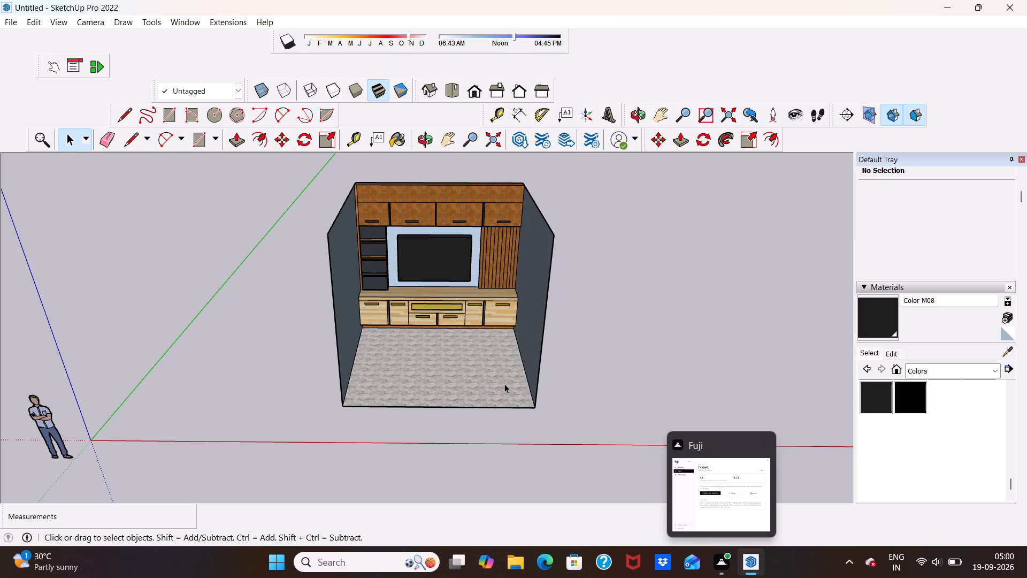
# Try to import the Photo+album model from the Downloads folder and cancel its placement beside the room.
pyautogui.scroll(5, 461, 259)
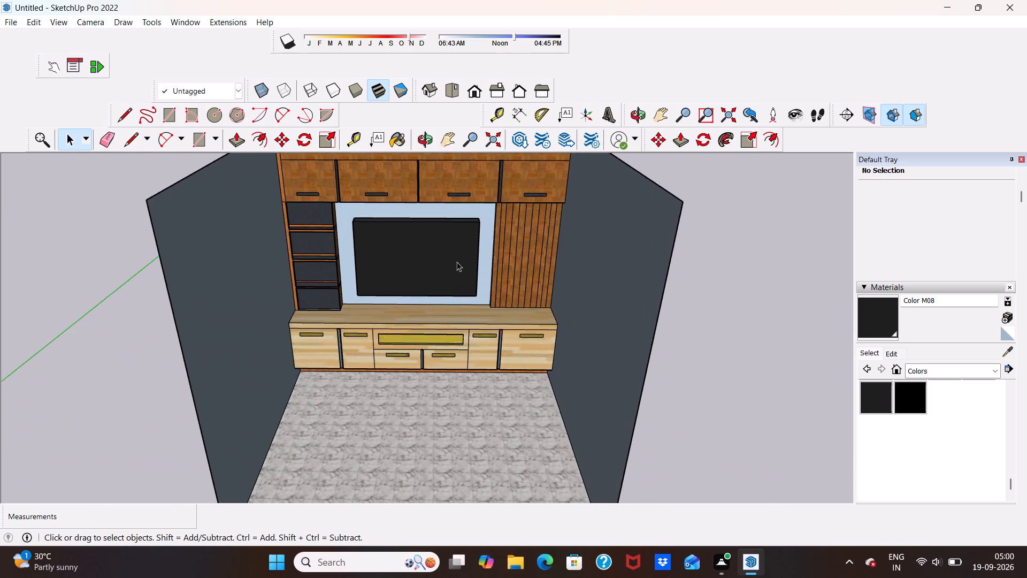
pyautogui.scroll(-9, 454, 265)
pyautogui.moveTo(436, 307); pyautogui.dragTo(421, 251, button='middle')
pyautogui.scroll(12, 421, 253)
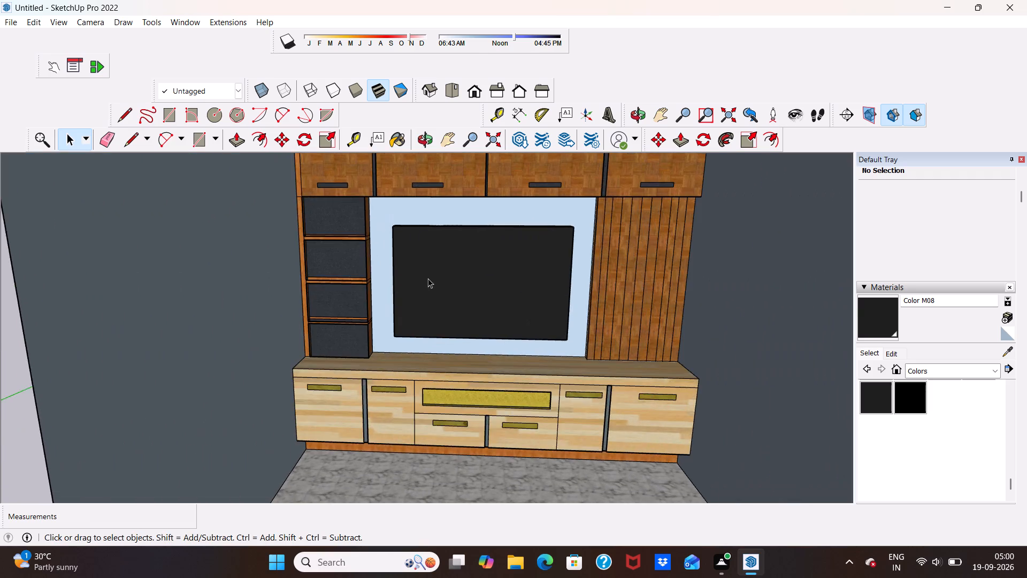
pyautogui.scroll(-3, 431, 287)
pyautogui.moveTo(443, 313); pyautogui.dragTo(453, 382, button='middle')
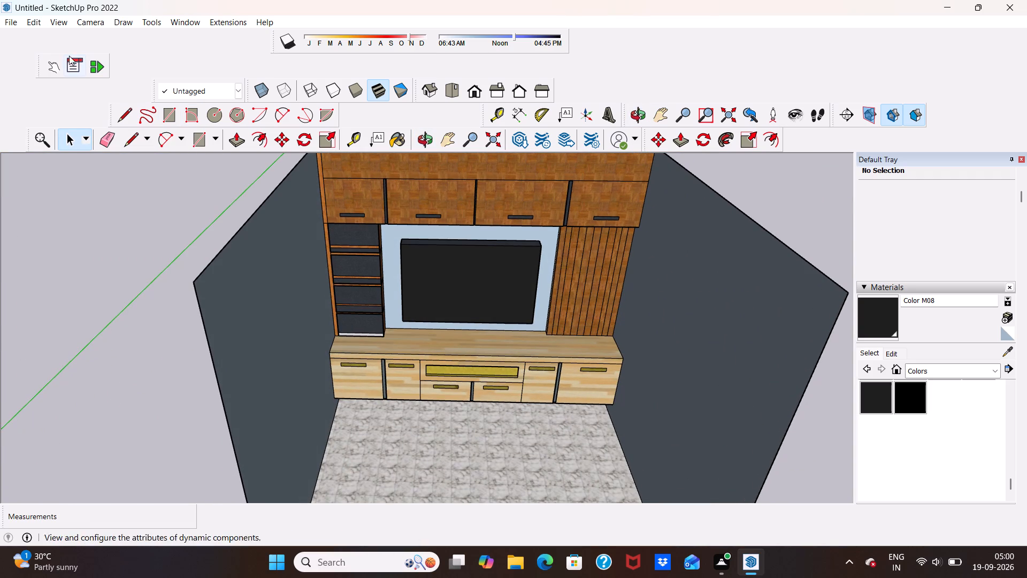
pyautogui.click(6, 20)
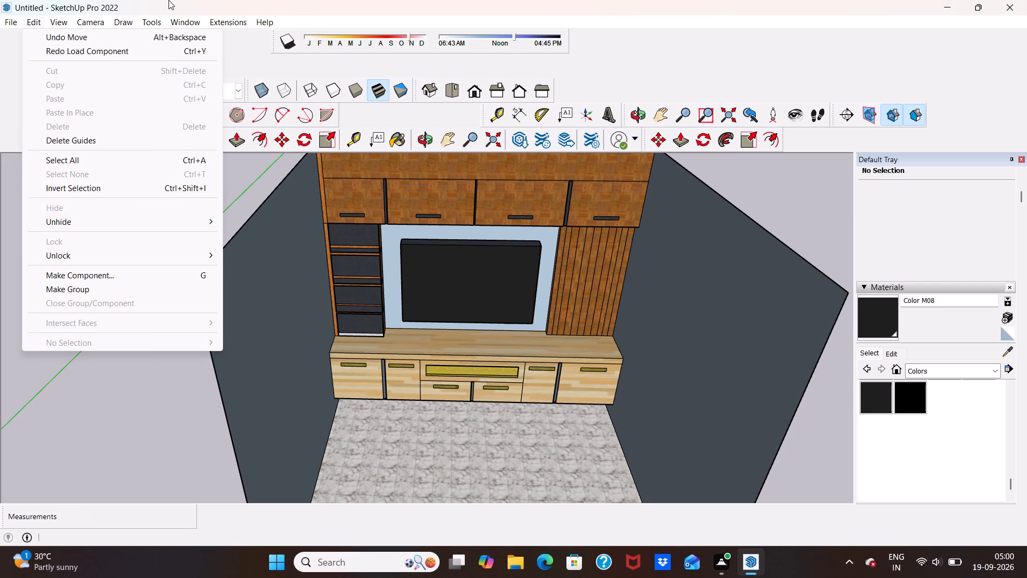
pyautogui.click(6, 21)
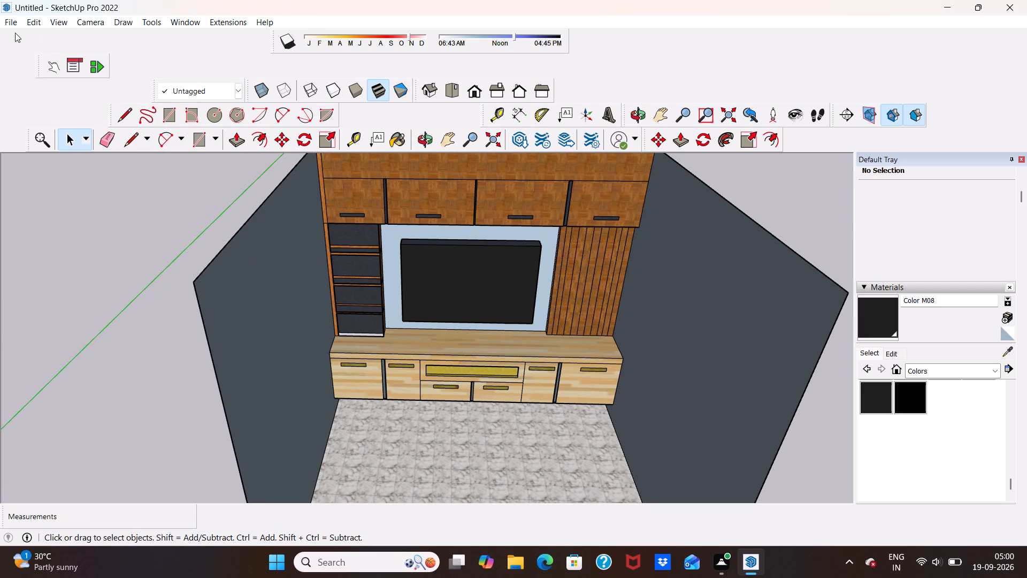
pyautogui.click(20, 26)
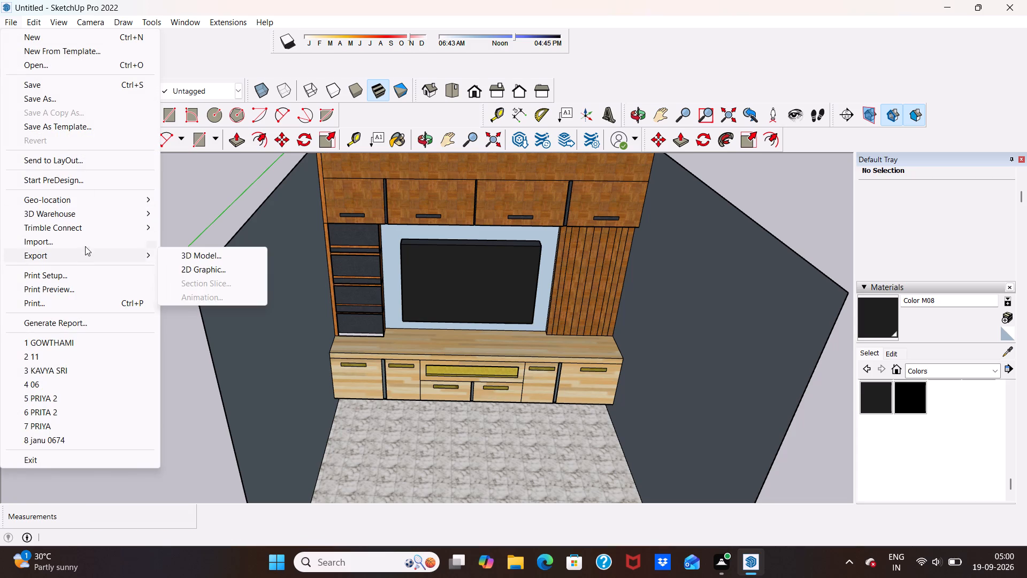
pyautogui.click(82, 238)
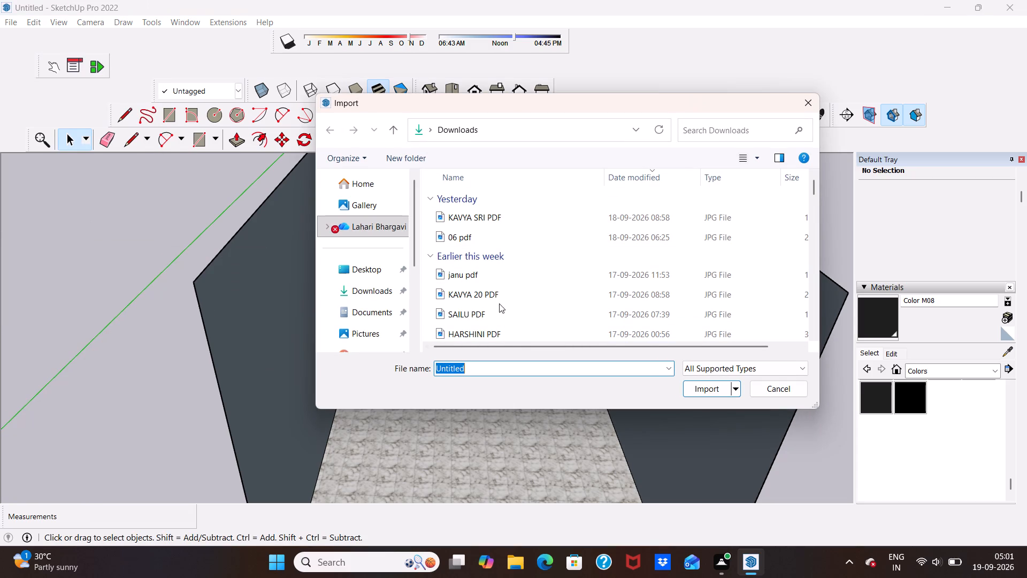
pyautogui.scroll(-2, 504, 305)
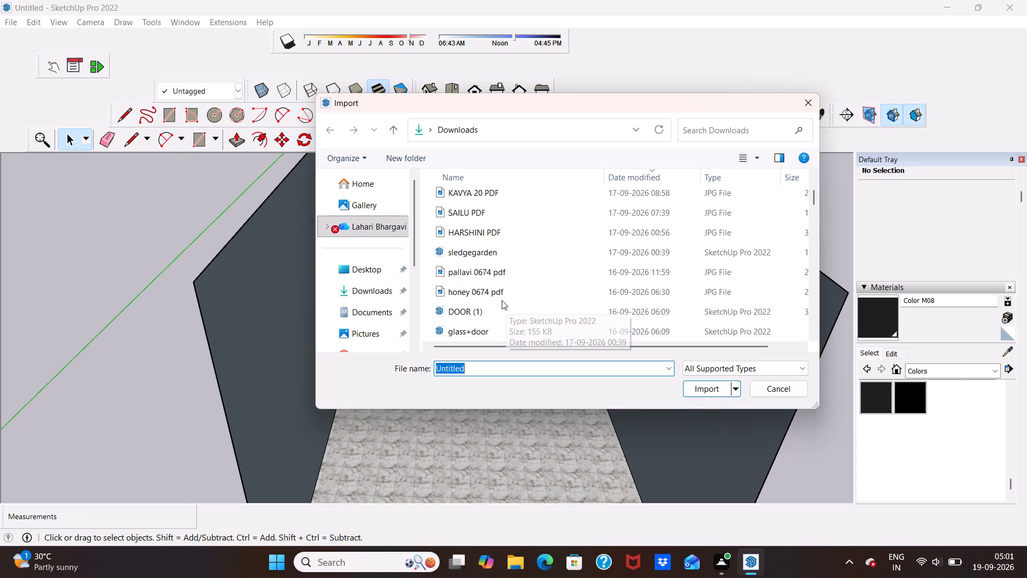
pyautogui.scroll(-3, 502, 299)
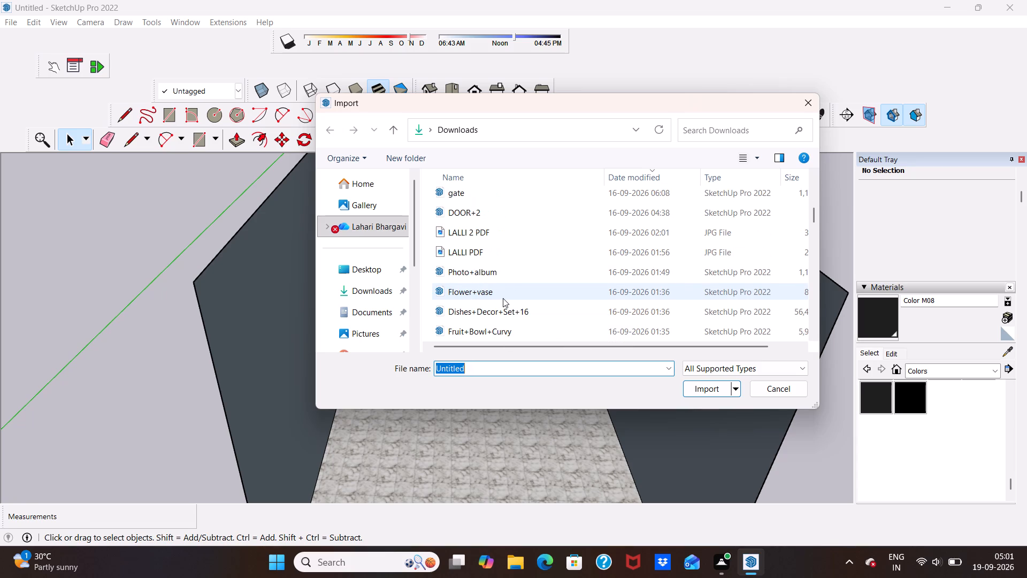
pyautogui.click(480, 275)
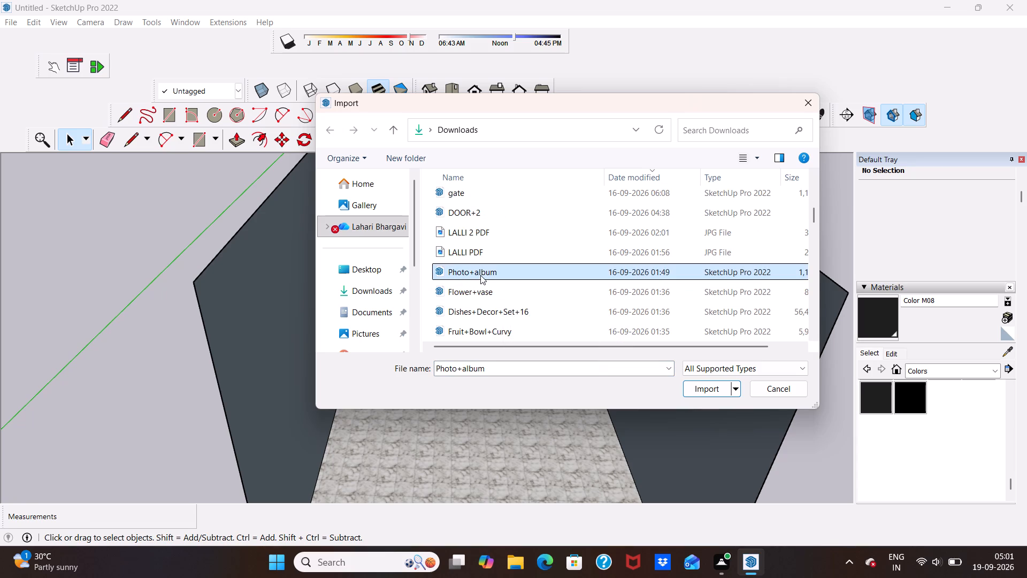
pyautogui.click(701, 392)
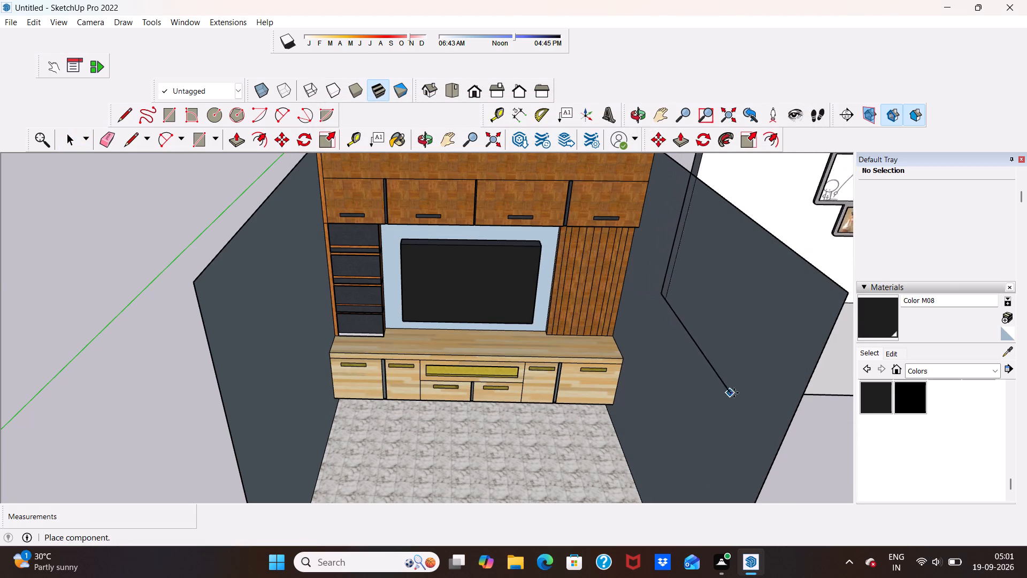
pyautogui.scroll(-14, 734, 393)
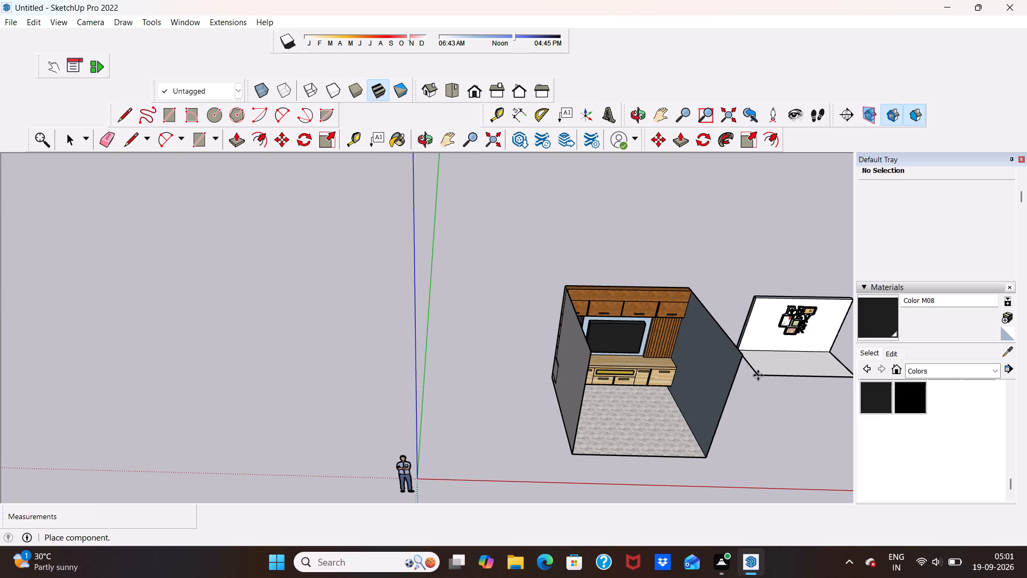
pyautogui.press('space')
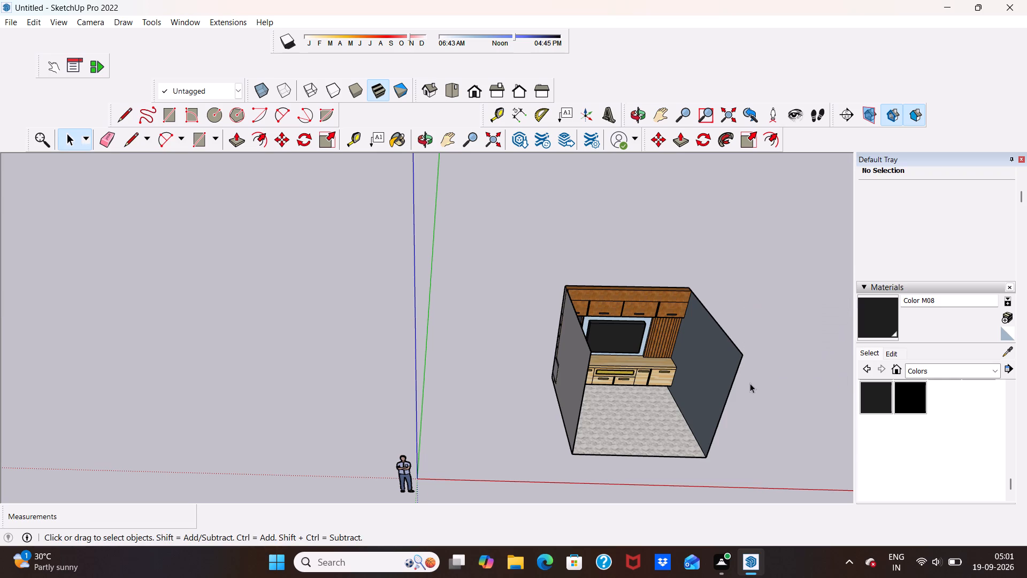
# Import the Decorative+Plant model from the Downloads folder, accepting its newer file version.
pyautogui.scroll(3, 691, 401)
pyautogui.moveTo(636, 383); pyautogui.dragTo(586, 313, button='middle')
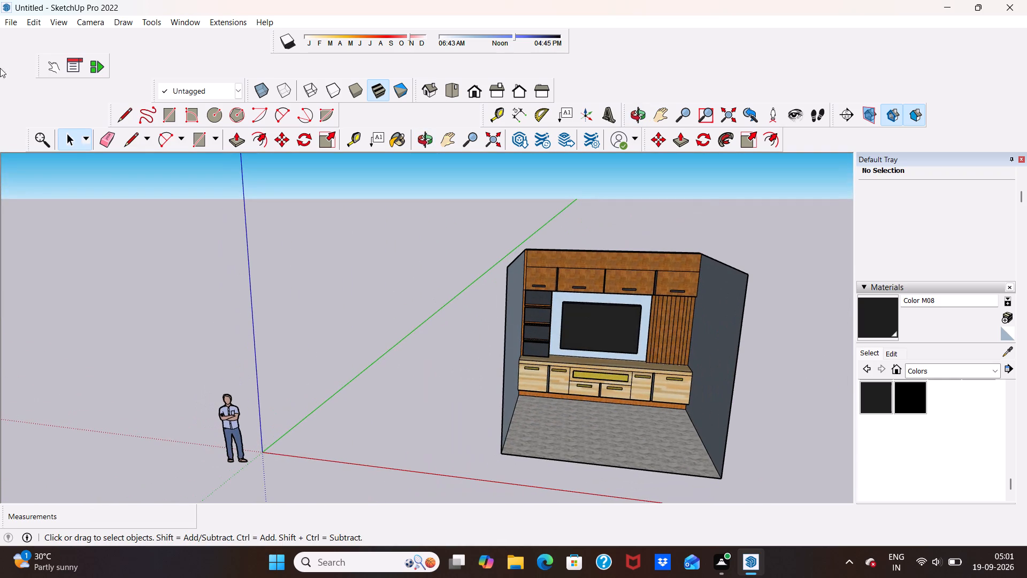
pyautogui.click(6, 22)
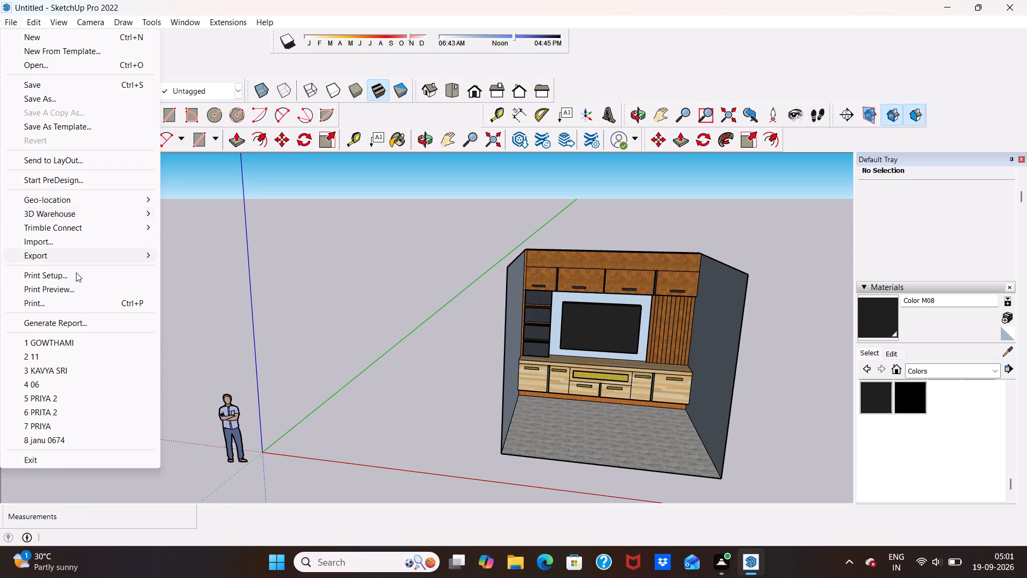
pyautogui.click(101, 244)
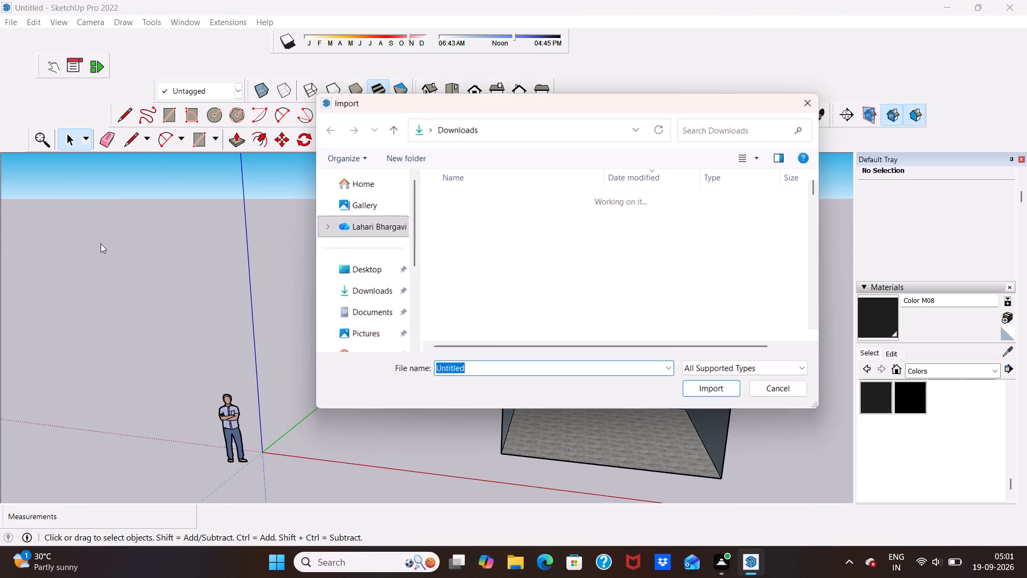
pyautogui.scroll(-2, 511, 297)
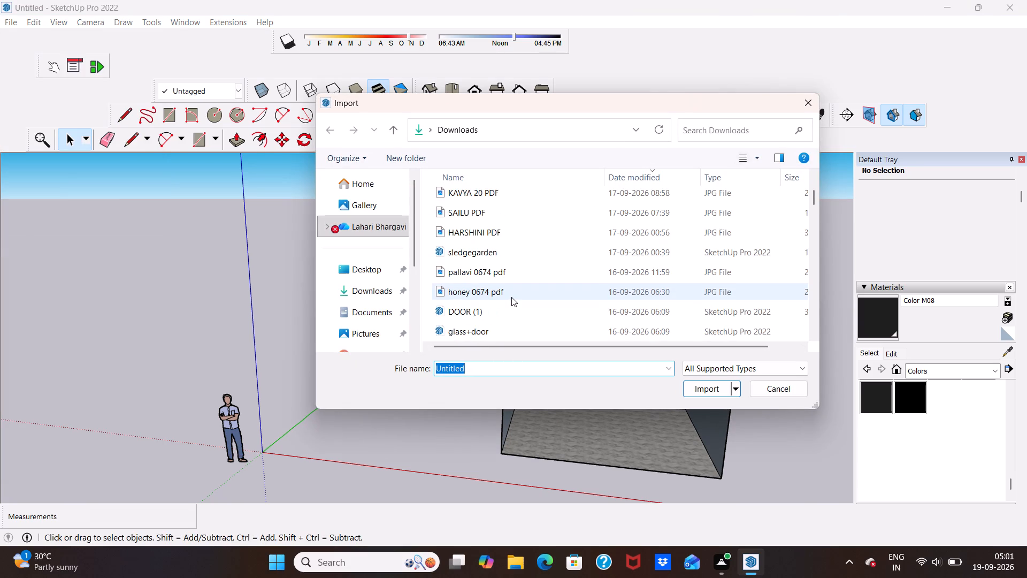
pyautogui.scroll(-1, 511, 296)
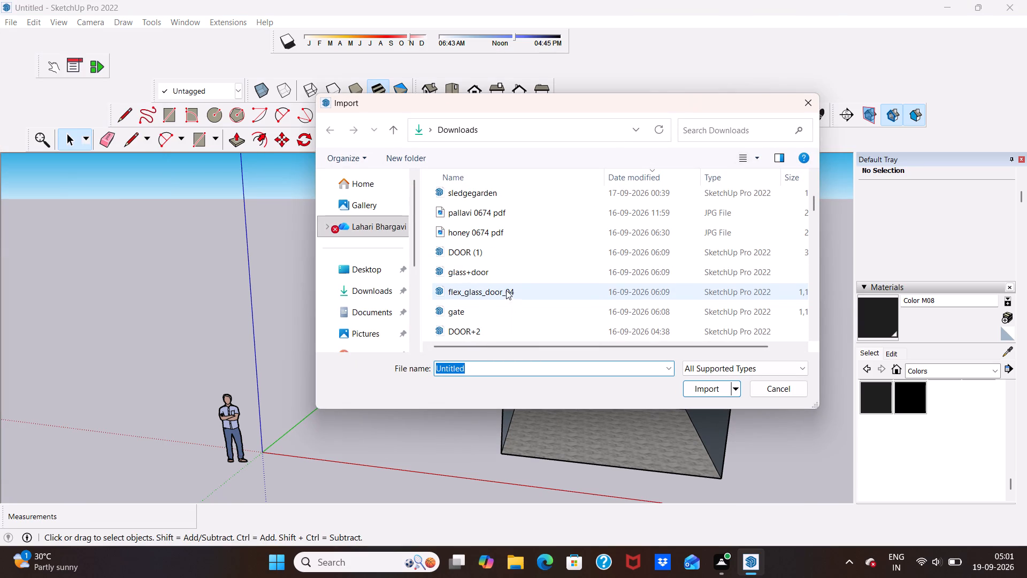
pyautogui.scroll(-2, 506, 290)
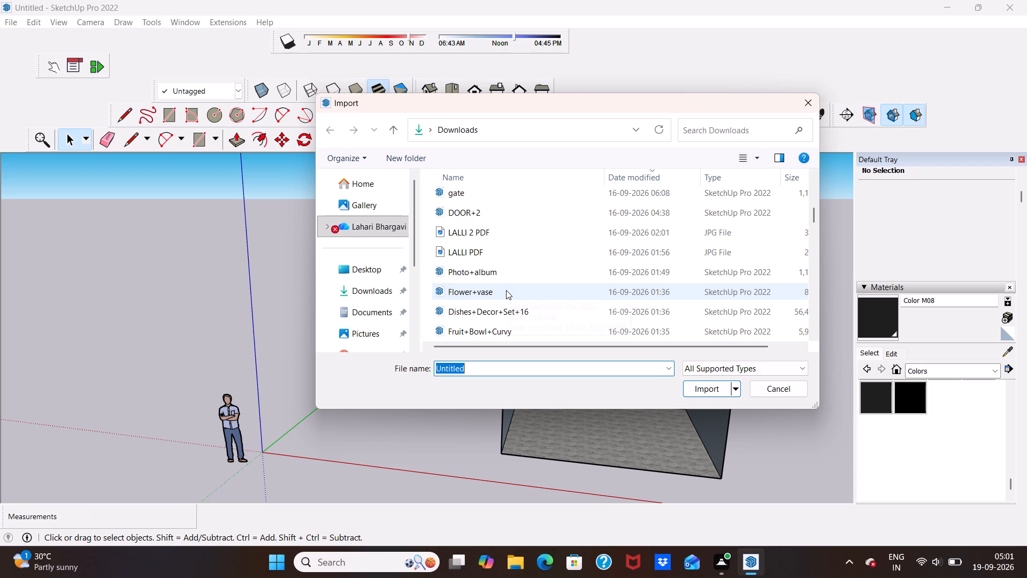
pyautogui.scroll(-1, 510, 308)
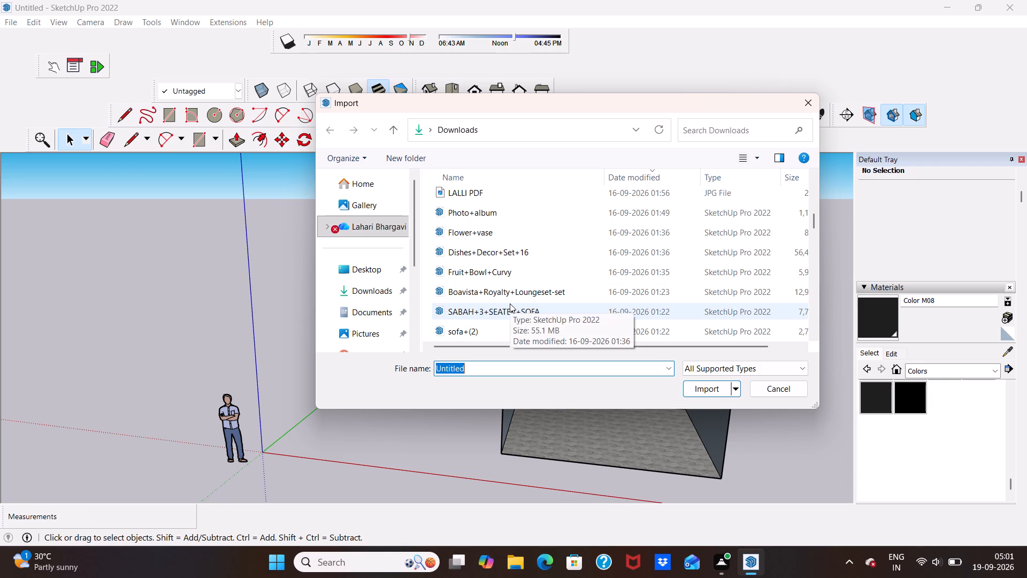
pyautogui.scroll(-1, 508, 294)
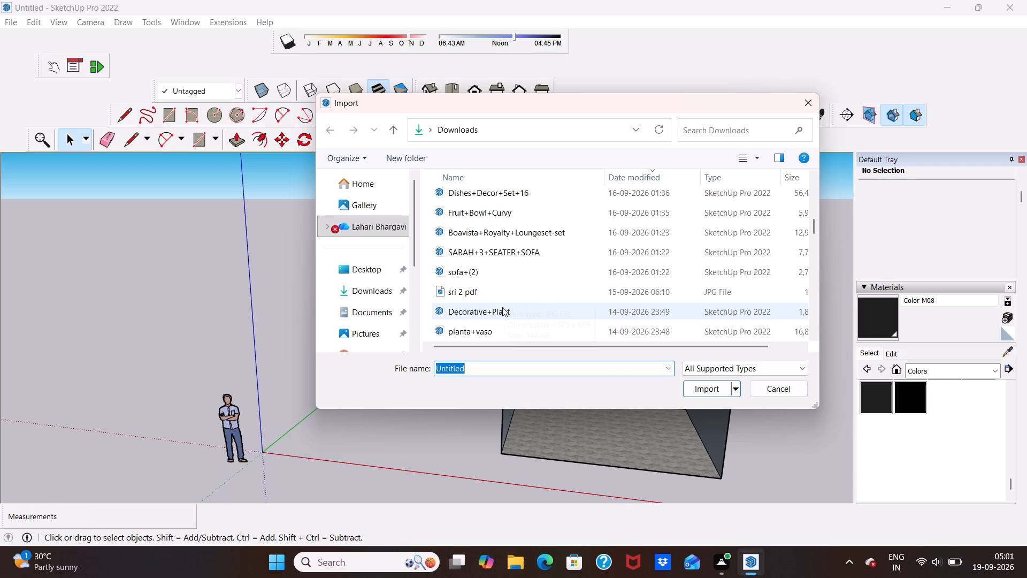
pyautogui.scroll(-1, 502, 306)
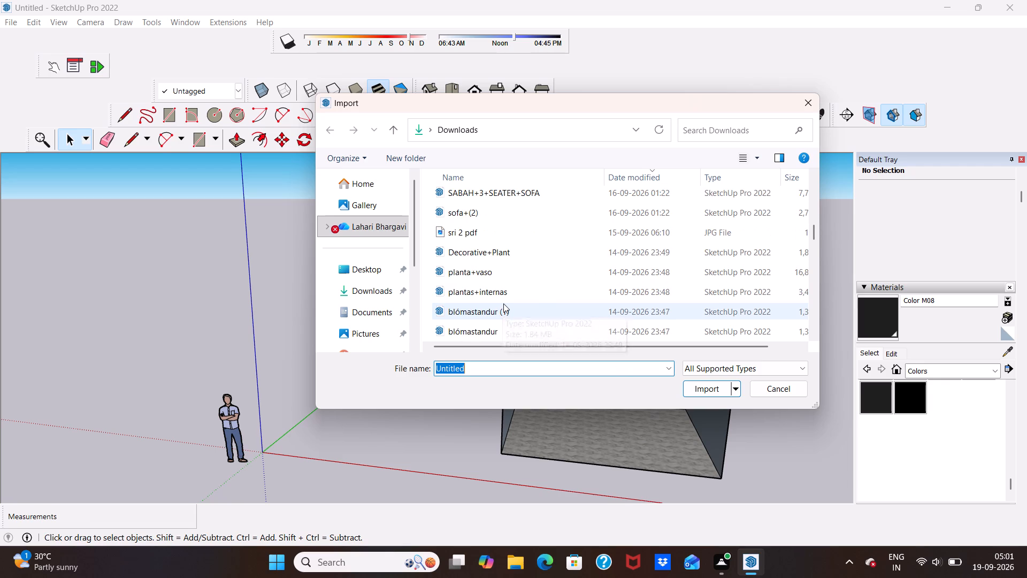
pyautogui.click(497, 256)
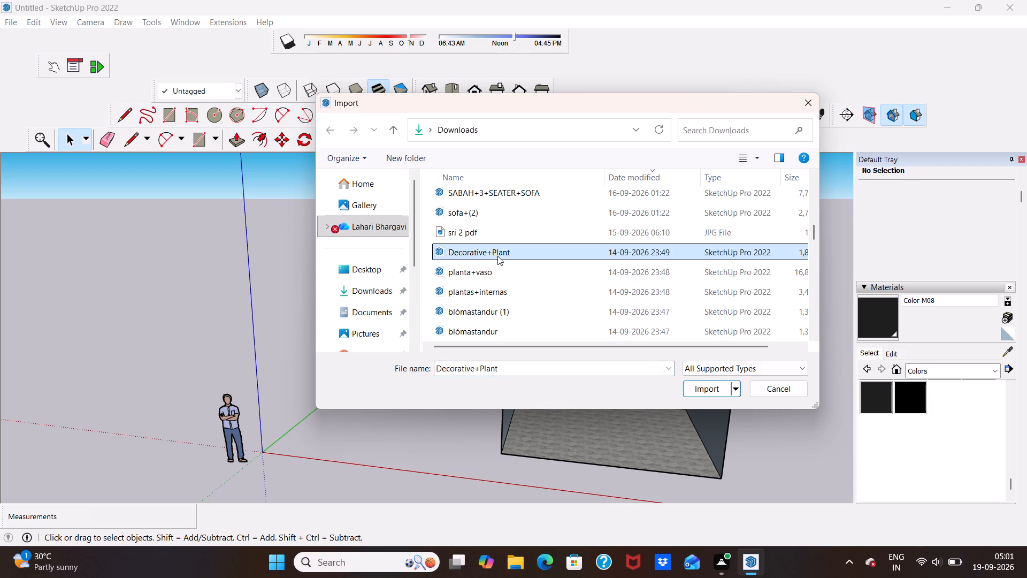
pyautogui.click(698, 388)
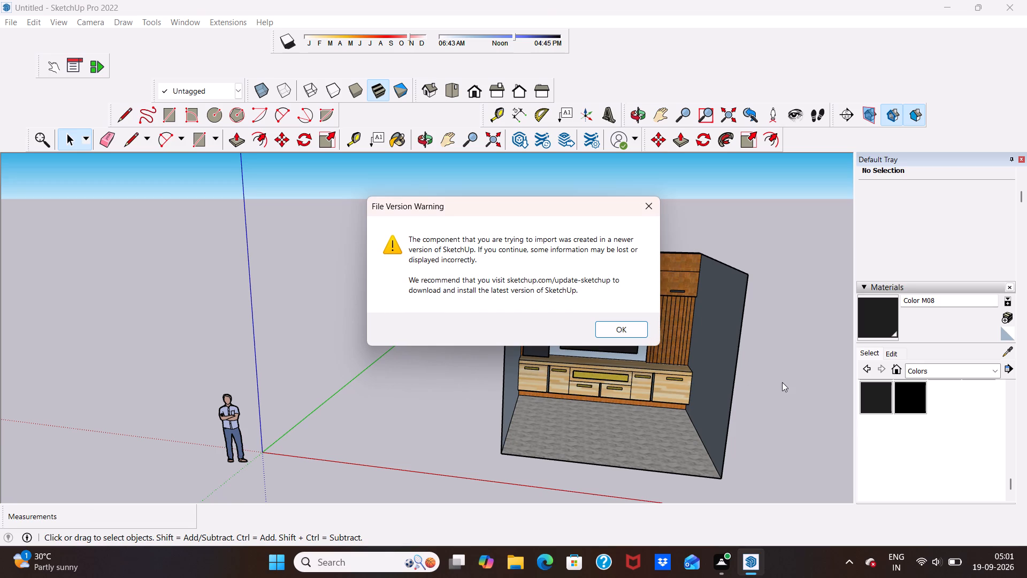
pyautogui.click(619, 332)
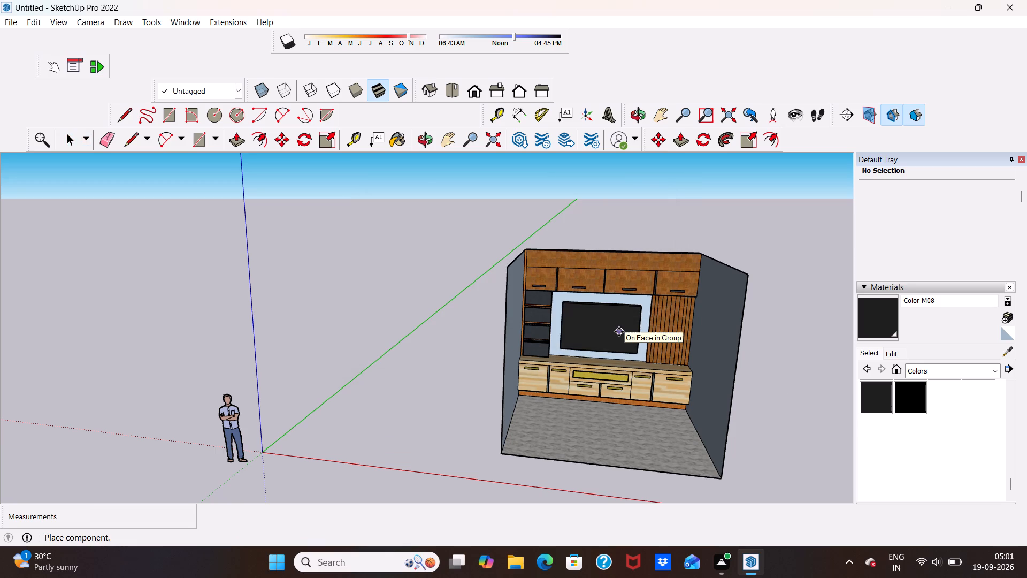
# Place the decorative plant on the TV unit's countertop, in front of the slatted wood panel.
pyautogui.scroll(2, 678, 371)
pyautogui.scroll(-1, 678, 370)
pyautogui.scroll(8, 678, 370)
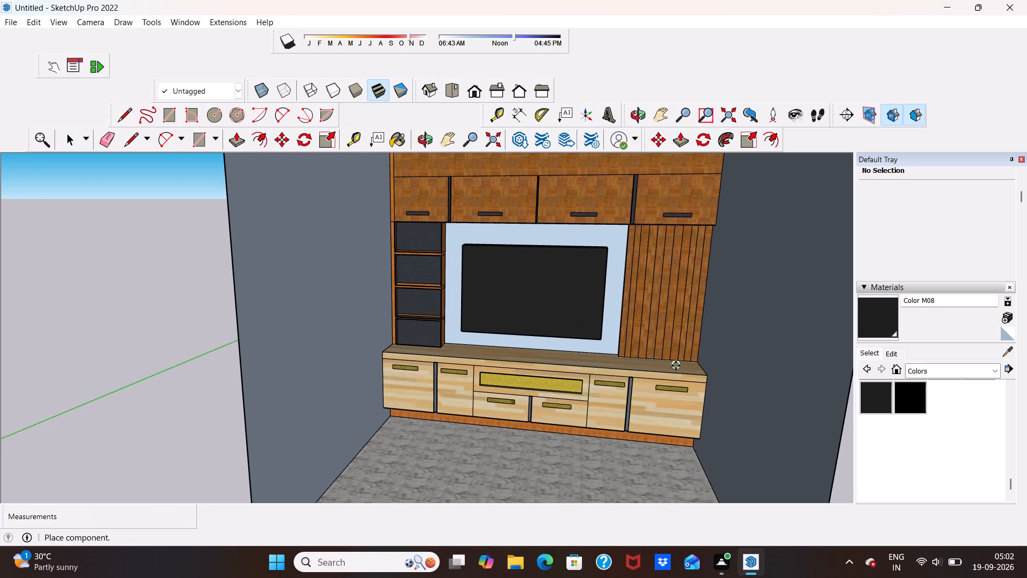
pyautogui.scroll(6, 675, 360)
pyautogui.scroll(-19, 675, 362)
pyautogui.scroll(2, 636, 307)
pyautogui.scroll(-4, 635, 307)
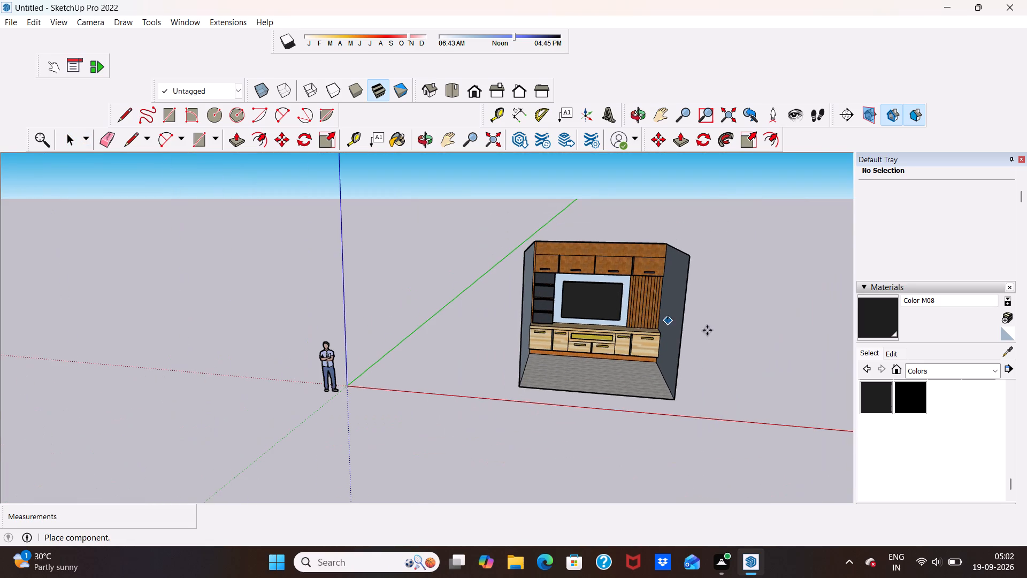
pyautogui.scroll(-12, 757, 338)
pyautogui.scroll(3, 745, 326)
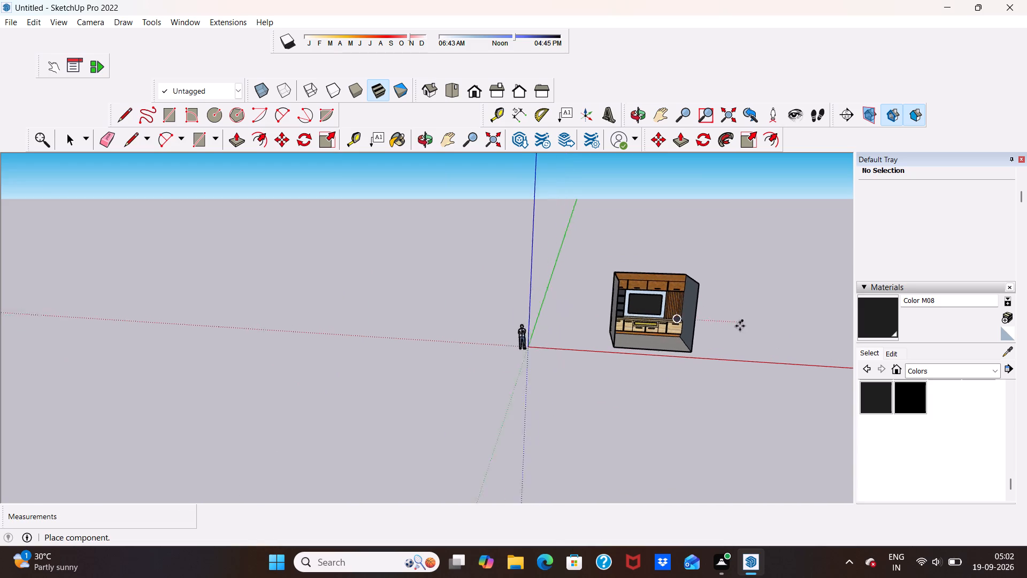
pyautogui.scroll(10, 740, 326)
pyautogui.scroll(16, 618, 319)
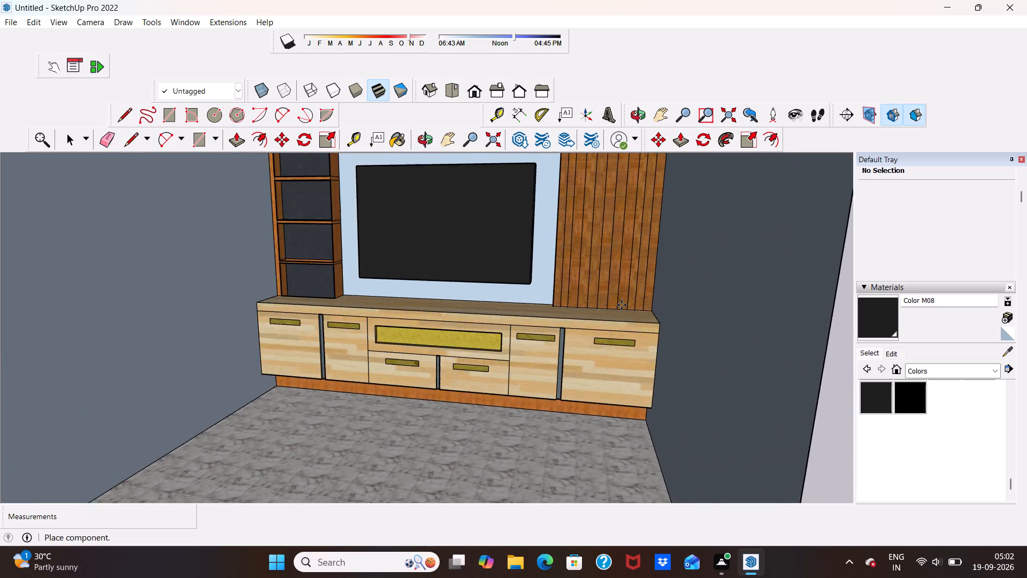
pyautogui.scroll(7, 622, 305)
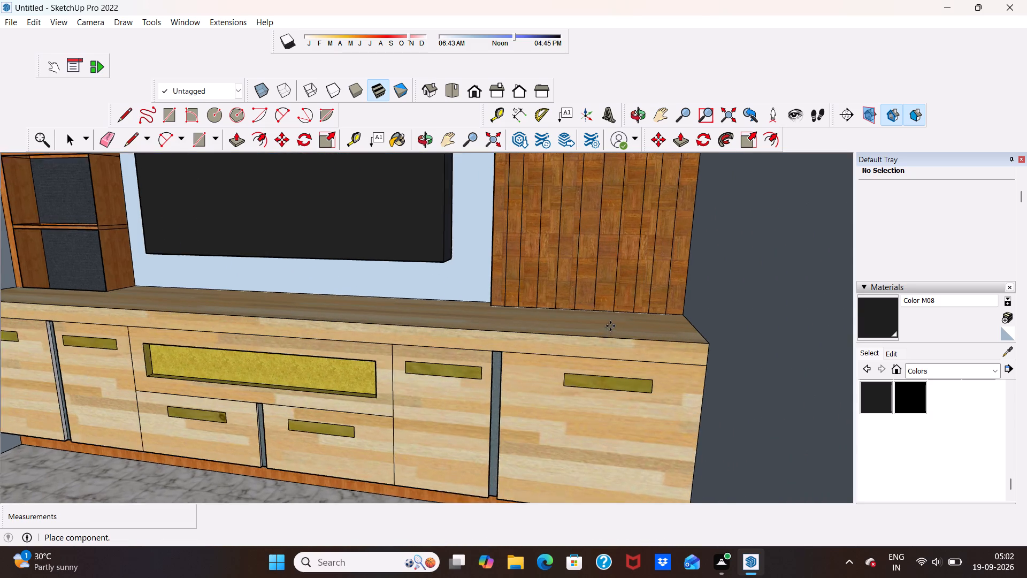
pyautogui.scroll(5, 610, 326)
pyautogui.click(591, 332)
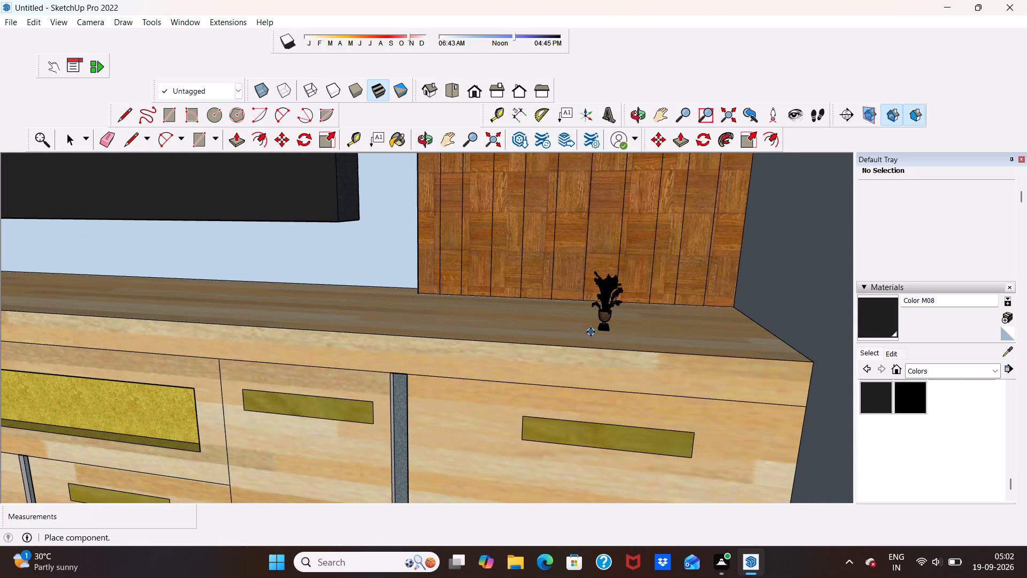
# Scale the decorative plant on the countertop by about 0.57 along green and 1.50 along blue.
pyautogui.scroll(5, 632, 333)
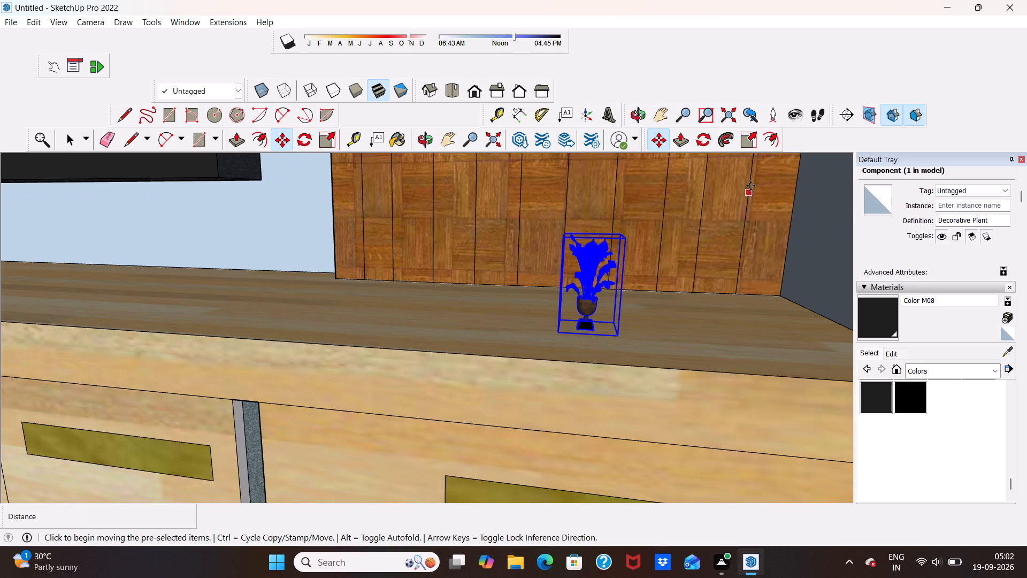
pyautogui.click(745, 136)
pyautogui.scroll(-5, 633, 336)
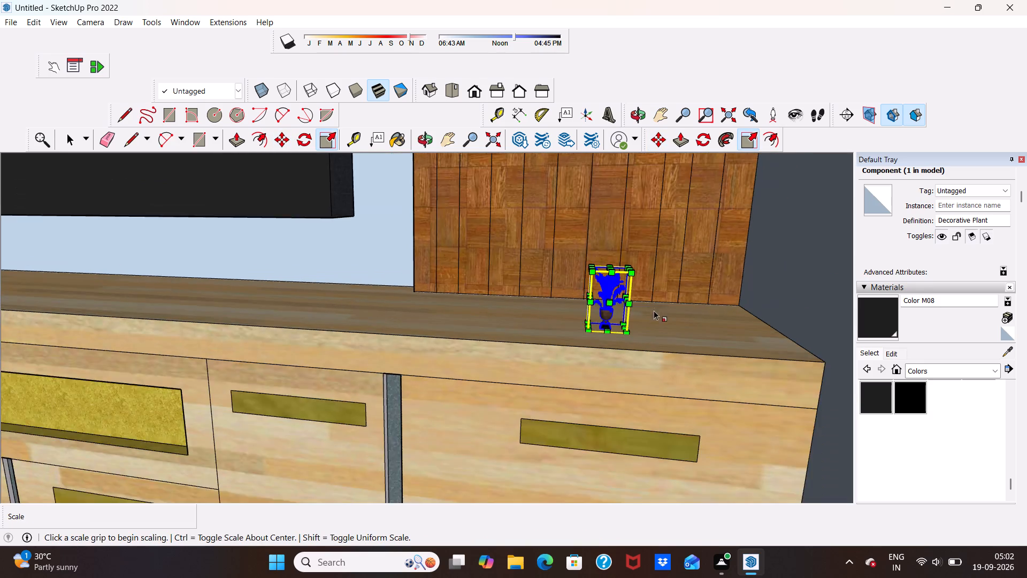
pyautogui.scroll(-11, 654, 310)
pyautogui.scroll(7, 647, 302)
pyautogui.click(637, 273)
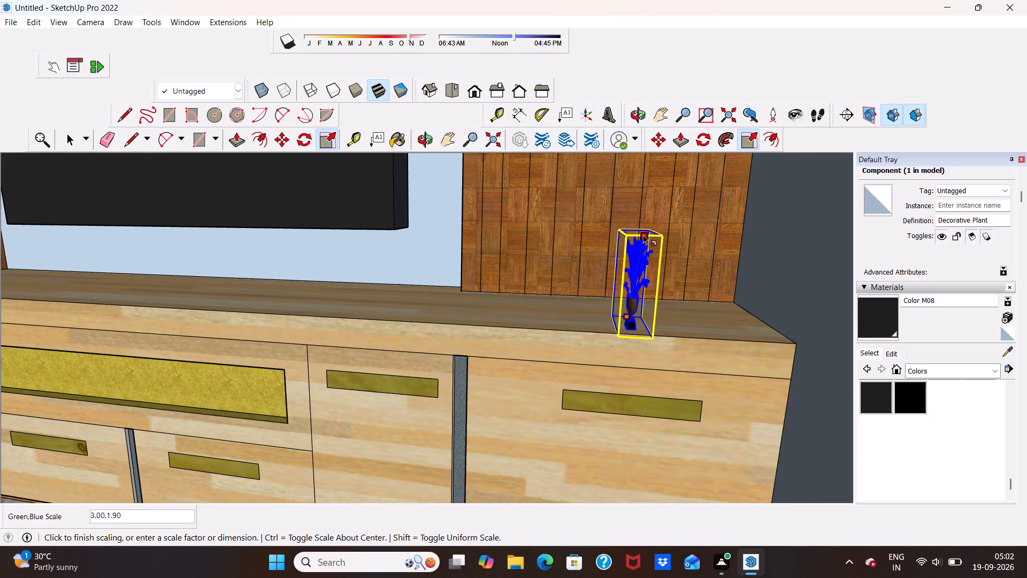
pyautogui.click(634, 251)
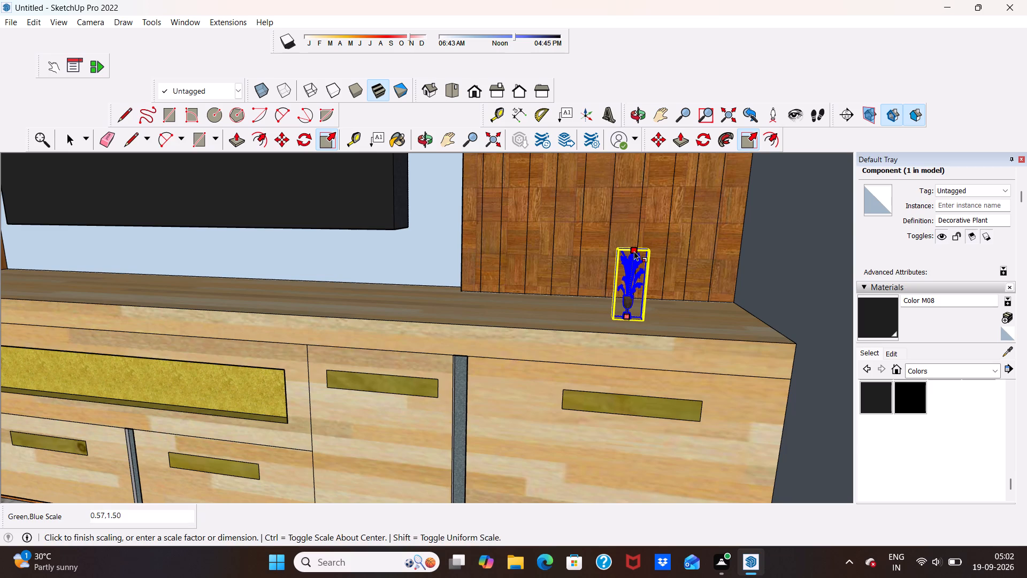
# Scale the decorative plant on the countertop by about 1.79 along red and 2.65 along green.
pyautogui.moveTo(588, 299); pyautogui.dragTo(805, 366, button='middle')
pyautogui.scroll(2, 593, 238)
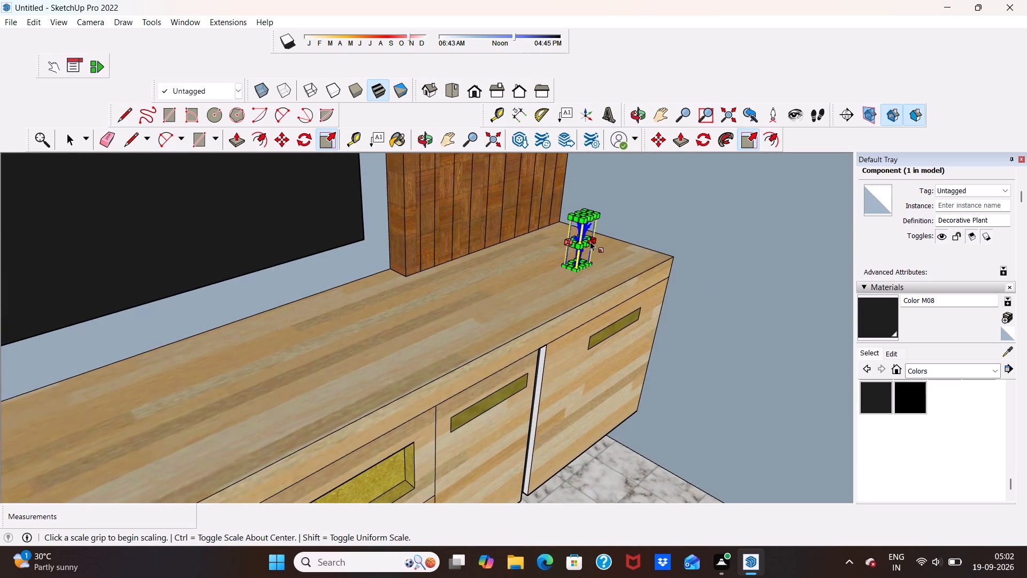
pyautogui.scroll(9, 590, 241)
pyautogui.click(561, 240)
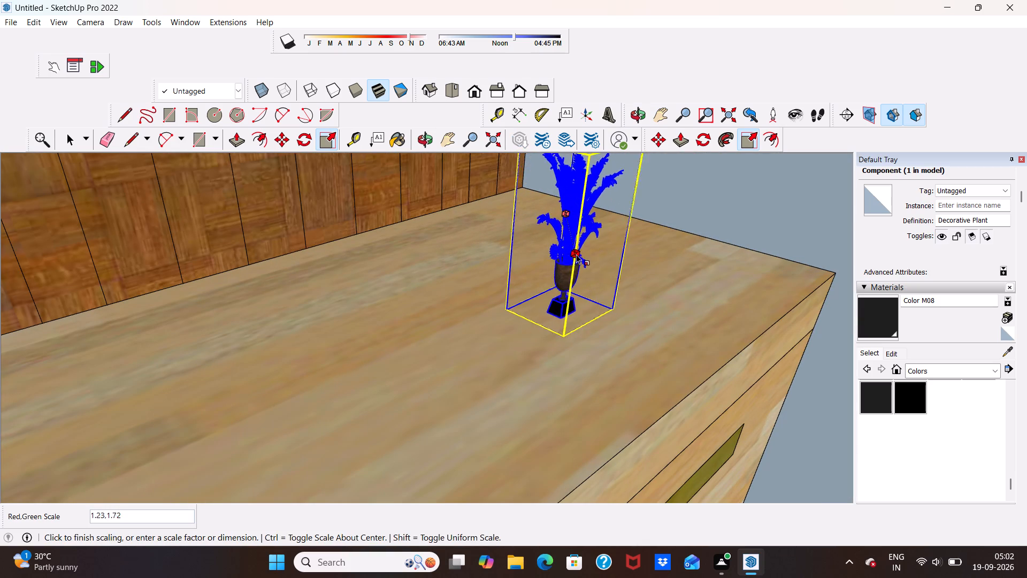
pyautogui.click(587, 280)
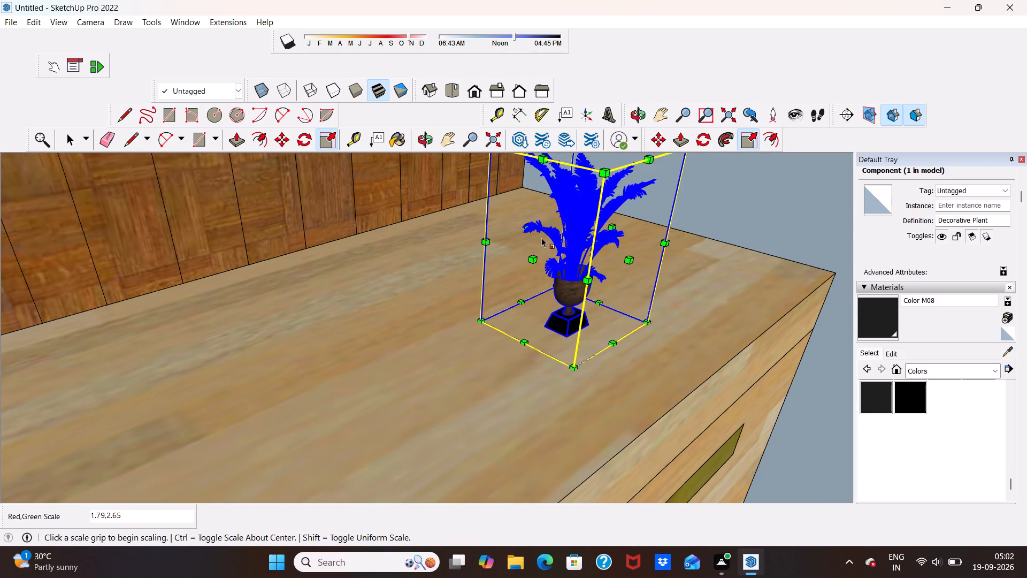
# Scale the decorative plant taller along the blue axis by about 1.34.
pyautogui.scroll(-20, 539, 227)
pyautogui.scroll(-8, 539, 227)
pyautogui.scroll(-7, 475, 246)
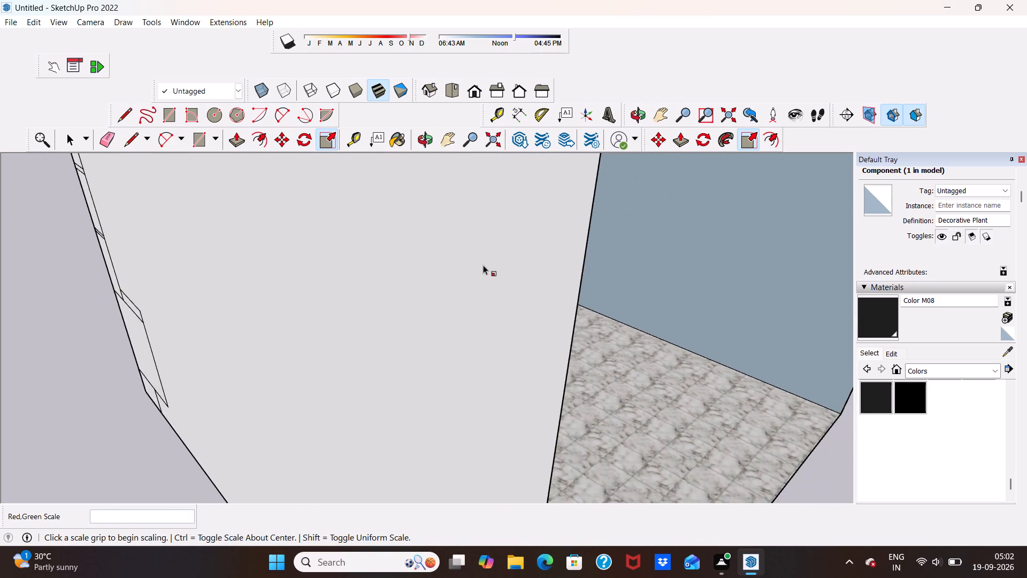
pyautogui.scroll(-20, 483, 265)
pyautogui.scroll(-5, 483, 265)
pyautogui.scroll(6, 583, 240)
pyautogui.moveTo(541, 244); pyautogui.dragTo(459, 268, button='middle')
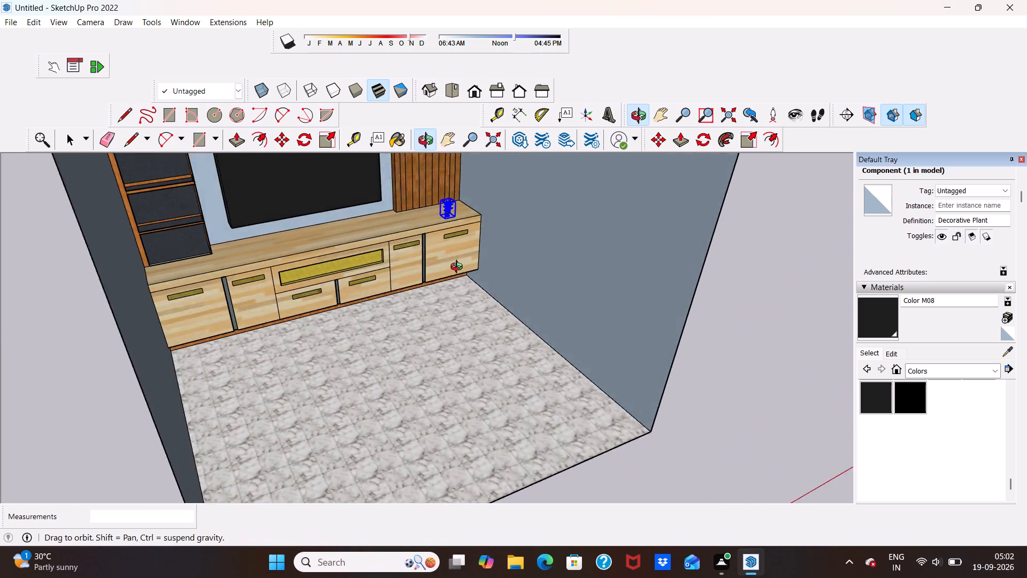
pyautogui.moveTo(459, 268); pyautogui.dragTo(447, 268, button='middle')
pyautogui.scroll(20, 474, 193)
pyautogui.scroll(5, 474, 193)
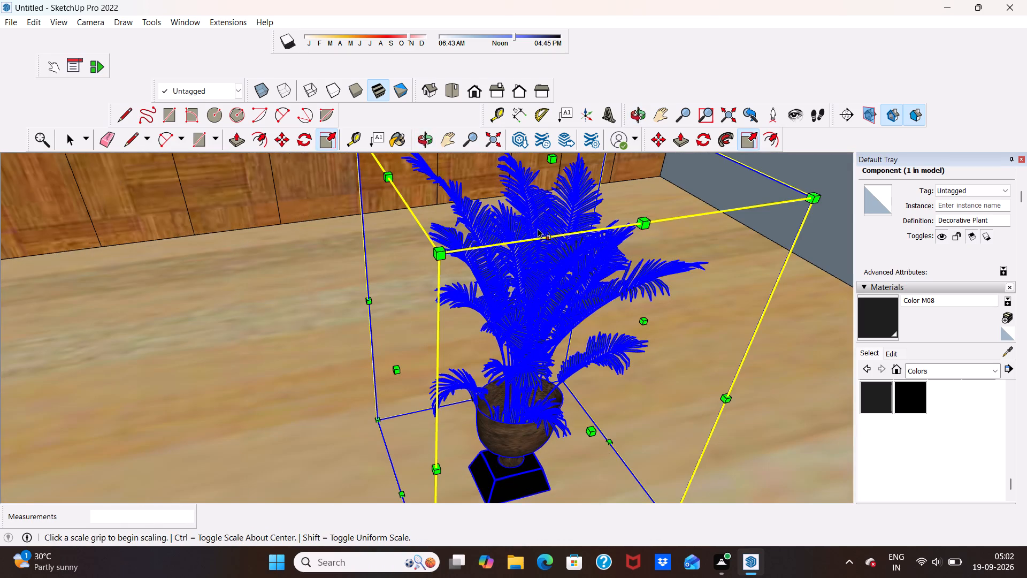
pyautogui.scroll(-6, 606, 229)
pyautogui.click(576, 184)
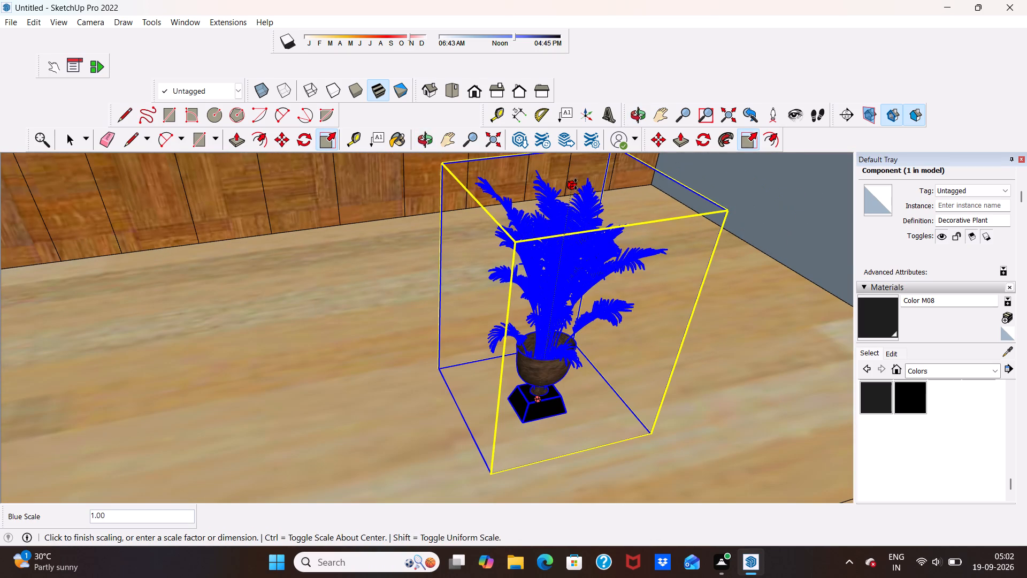
pyautogui.scroll(-14, 562, 197)
pyautogui.click(566, 195)
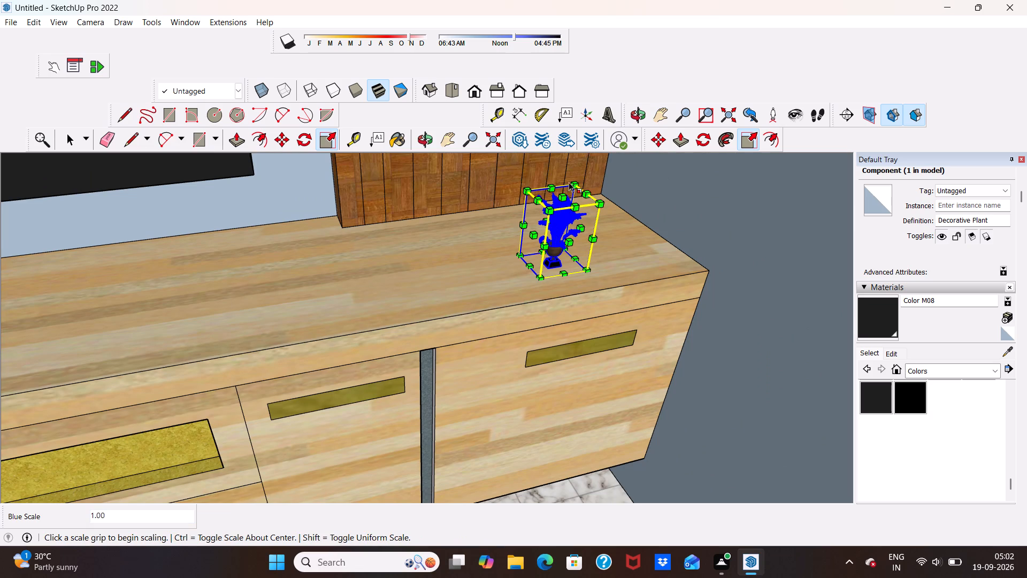
pyautogui.click(562, 200)
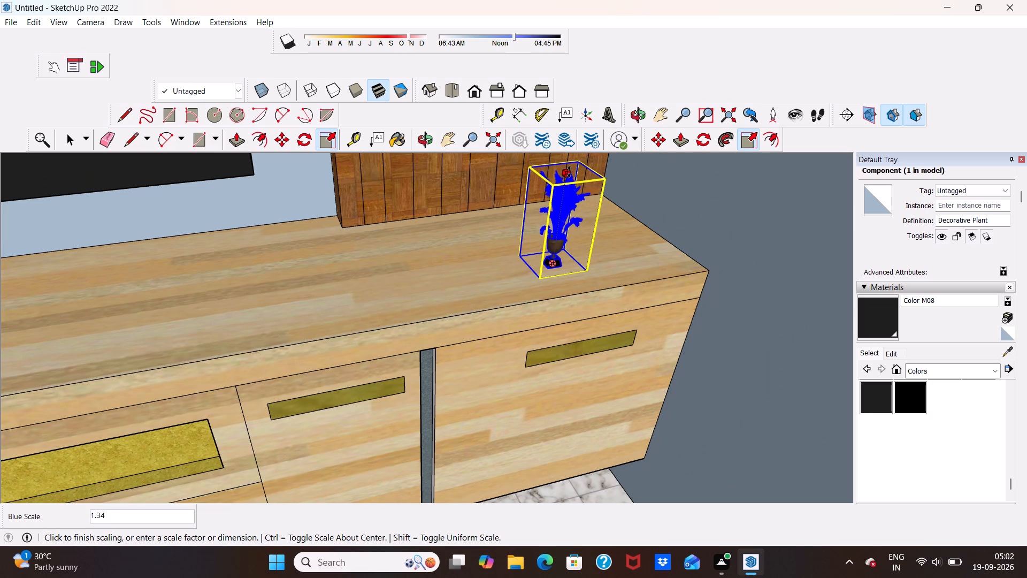
pyautogui.click(570, 171)
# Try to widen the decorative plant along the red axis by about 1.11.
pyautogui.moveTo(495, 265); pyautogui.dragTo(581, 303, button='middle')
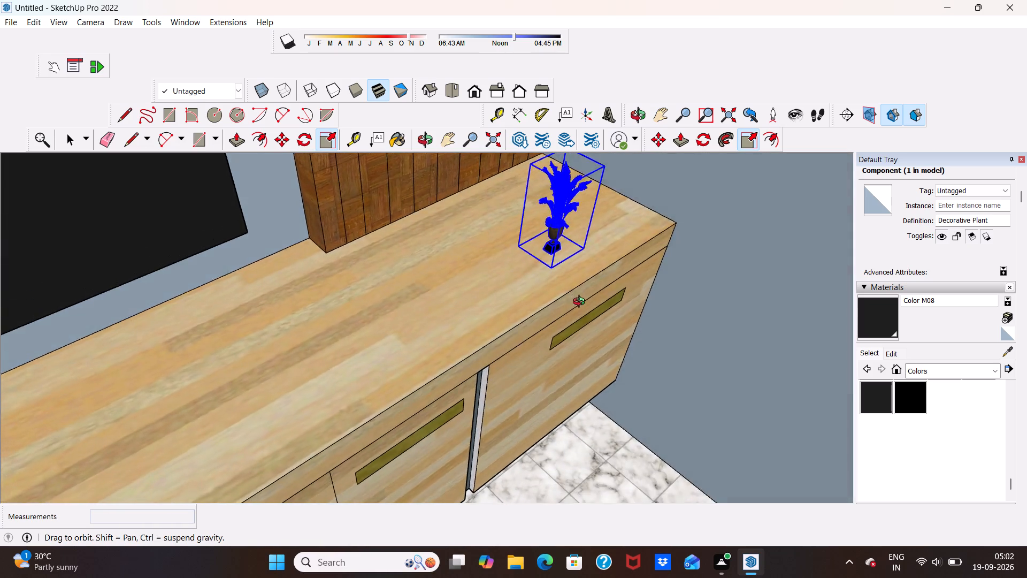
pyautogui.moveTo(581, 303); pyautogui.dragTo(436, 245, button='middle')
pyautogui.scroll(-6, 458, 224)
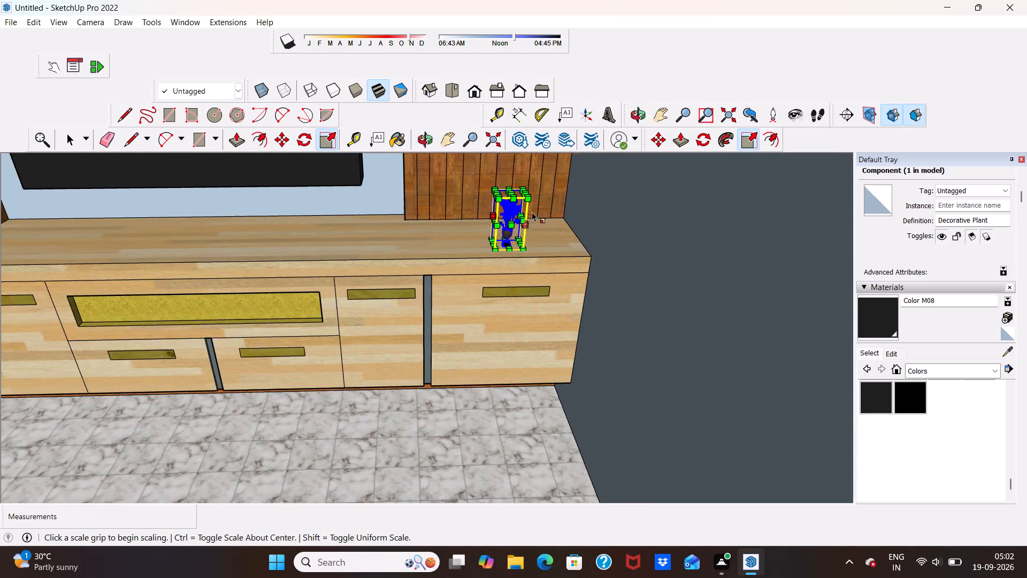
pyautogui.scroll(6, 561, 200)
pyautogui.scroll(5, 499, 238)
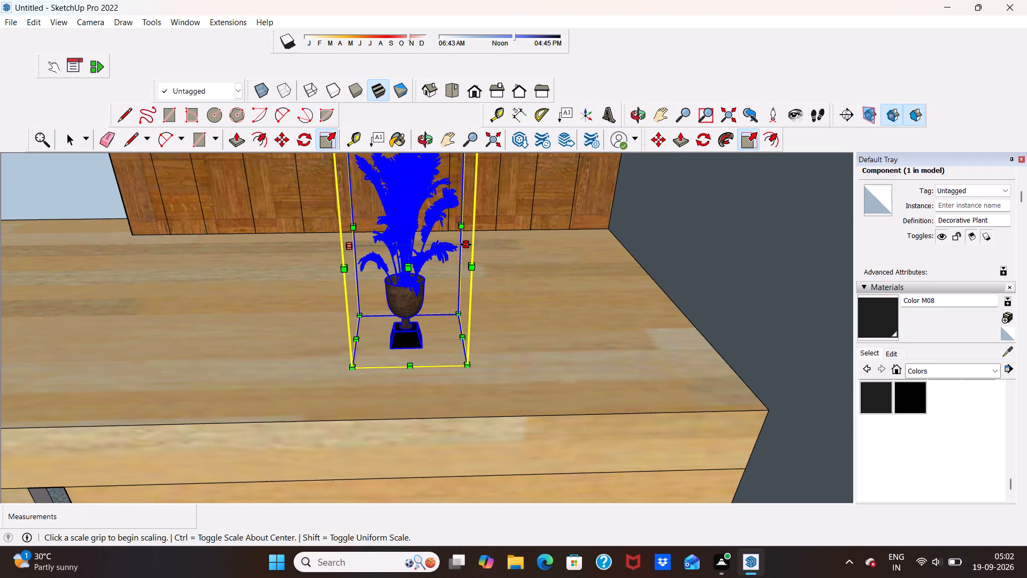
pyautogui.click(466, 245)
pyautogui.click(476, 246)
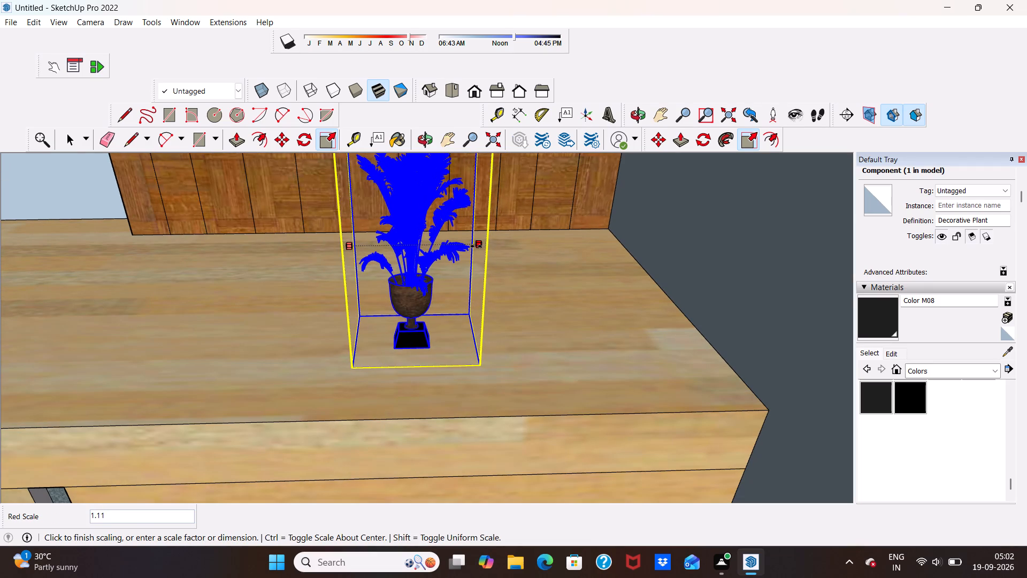
# Scale the decorative plant deeper along green by more than 1.20, keeping red at about 1.00, and deselect it.
pyautogui.click(472, 267)
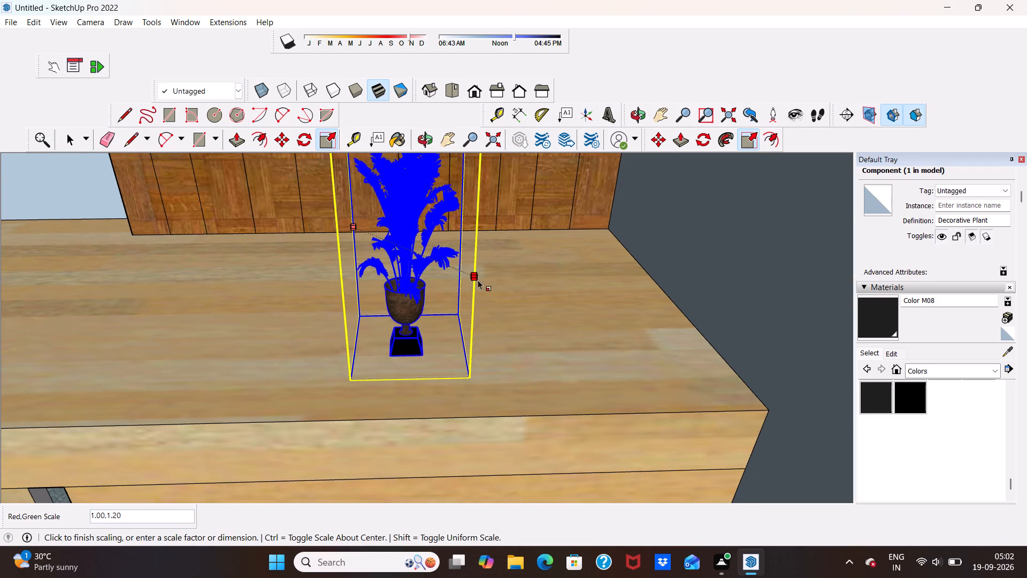
pyautogui.click(475, 301)
pyautogui.scroll(-9, 511, 241)
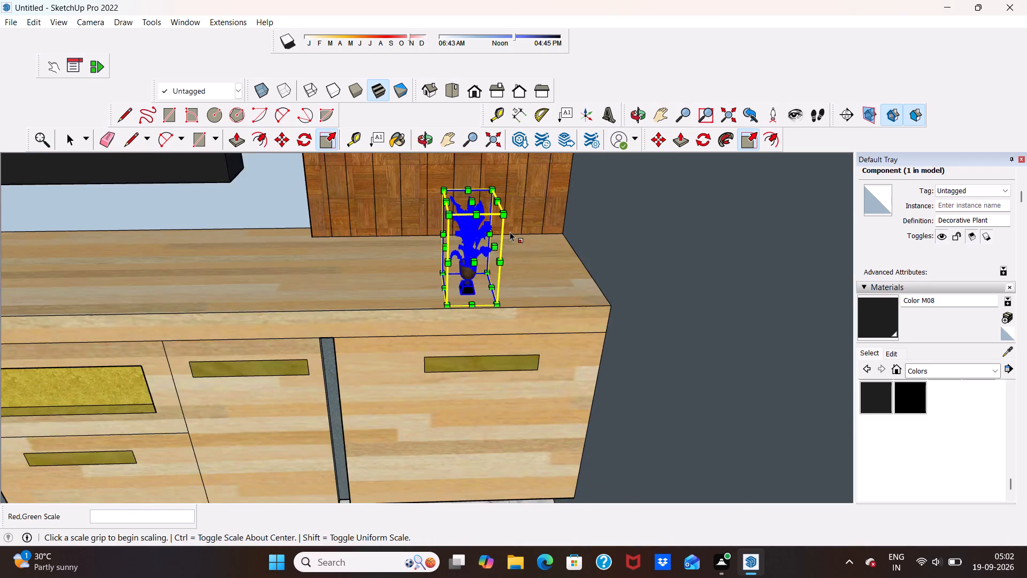
pyautogui.scroll(-10, 510, 232)
pyautogui.scroll(5, 486, 222)
pyautogui.scroll(-5, 477, 231)
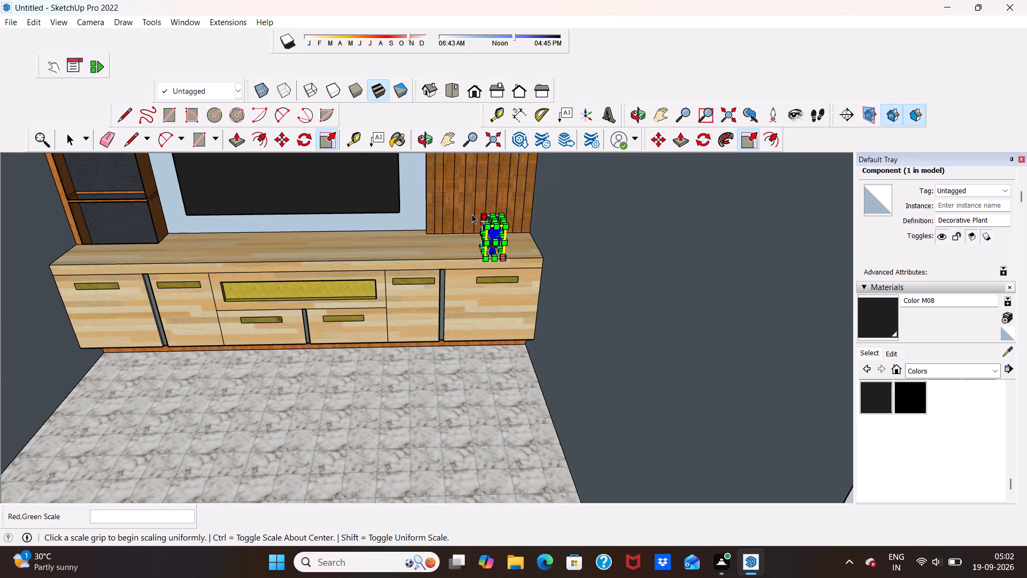
pyautogui.press('space')
pyautogui.scroll(-7, 467, 223)
pyautogui.click(684, 322)
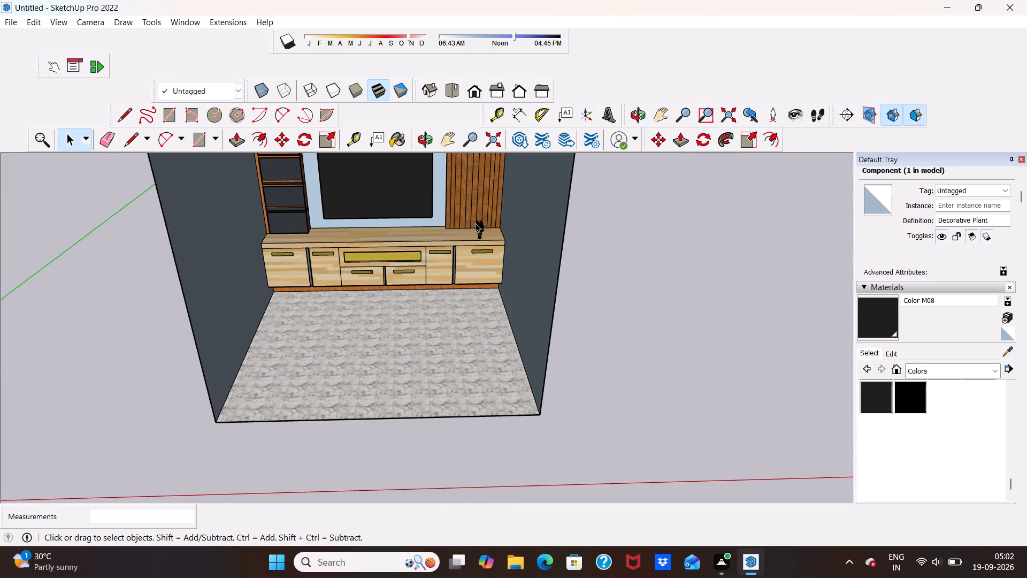
# Move the decorative plant about 6 1/16" back on the countertop, toward the slatted wood panel.
pyautogui.scroll(12, 477, 212)
pyautogui.moveTo(487, 329); pyautogui.dragTo(475, 275, button='middle')
pyautogui.scroll(-12, 420, 323)
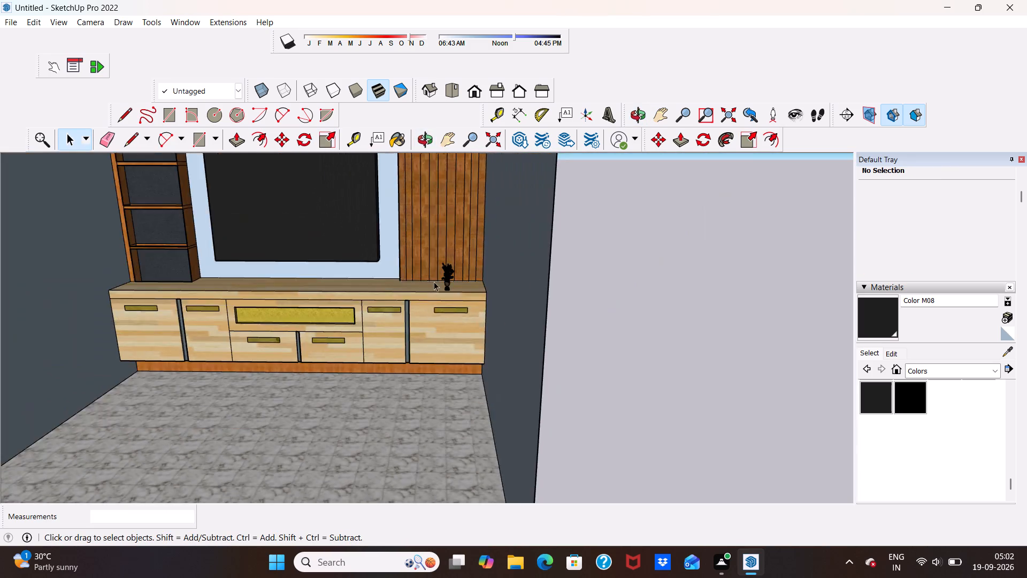
pyautogui.scroll(-3, 434, 282)
pyautogui.scroll(6, 387, 309)
pyautogui.scroll(5, 502, 241)
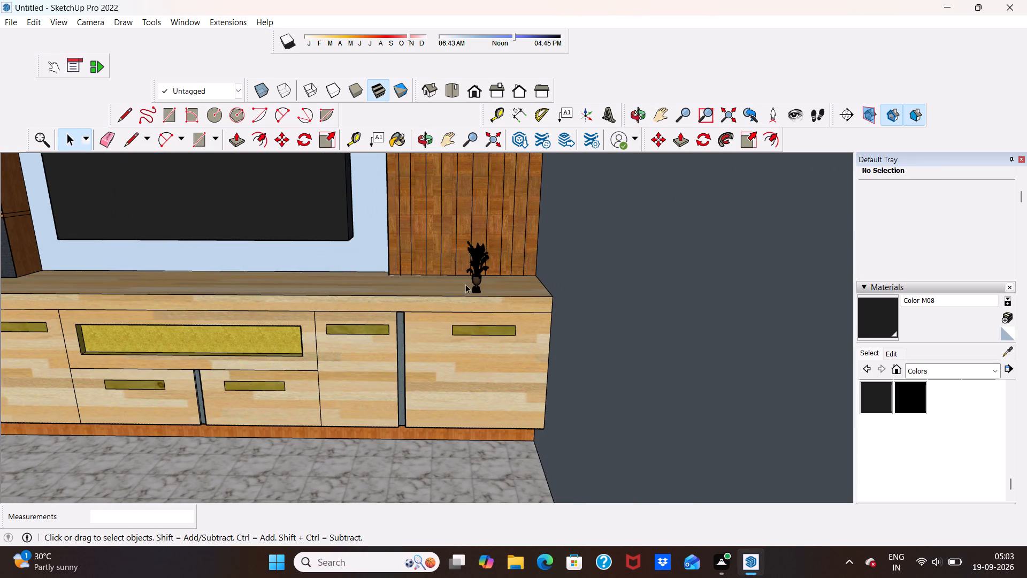
pyautogui.click(474, 276)
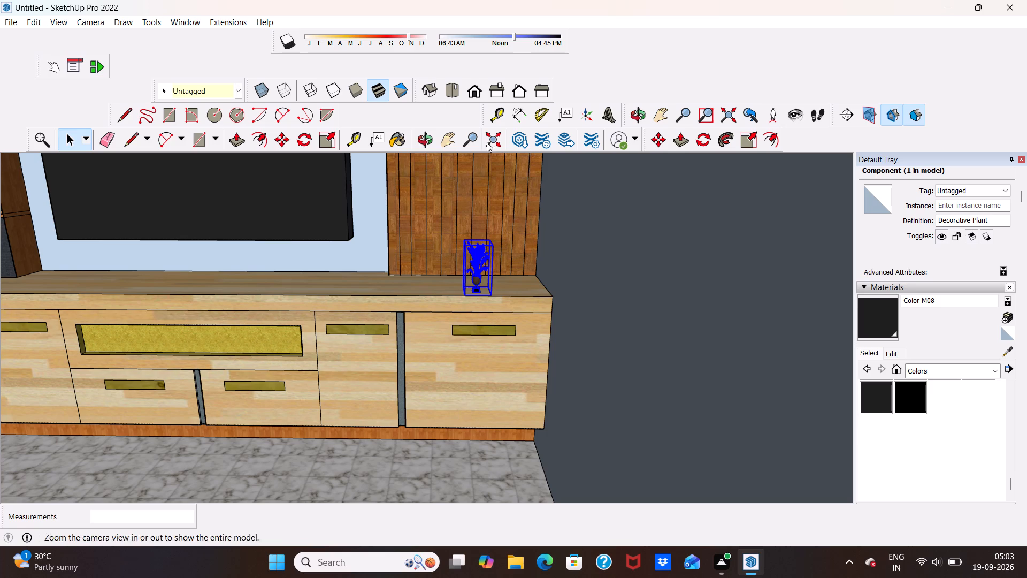
pyautogui.scroll(6, 465, 250)
pyautogui.scroll(4, 482, 302)
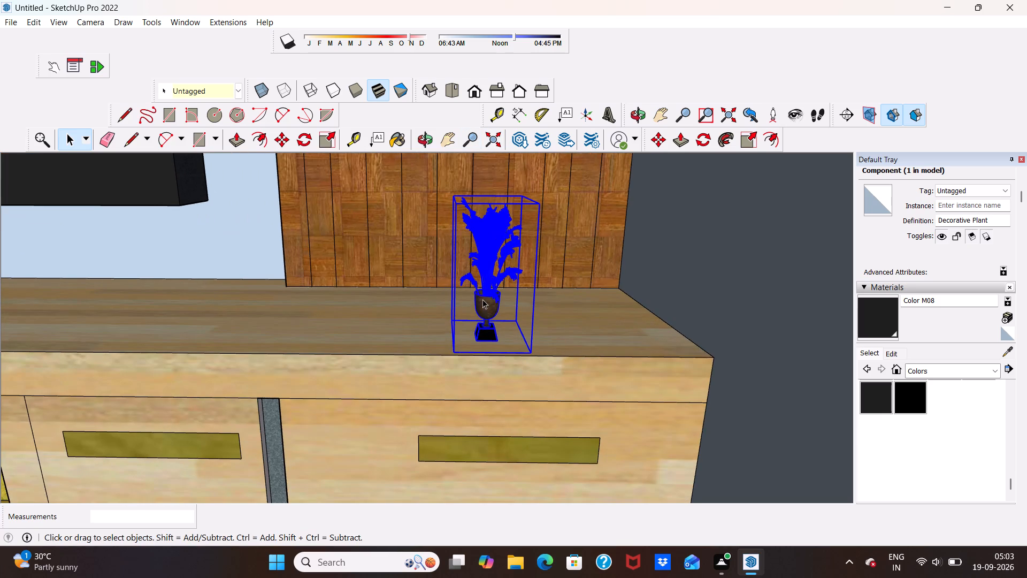
pyautogui.click(655, 139)
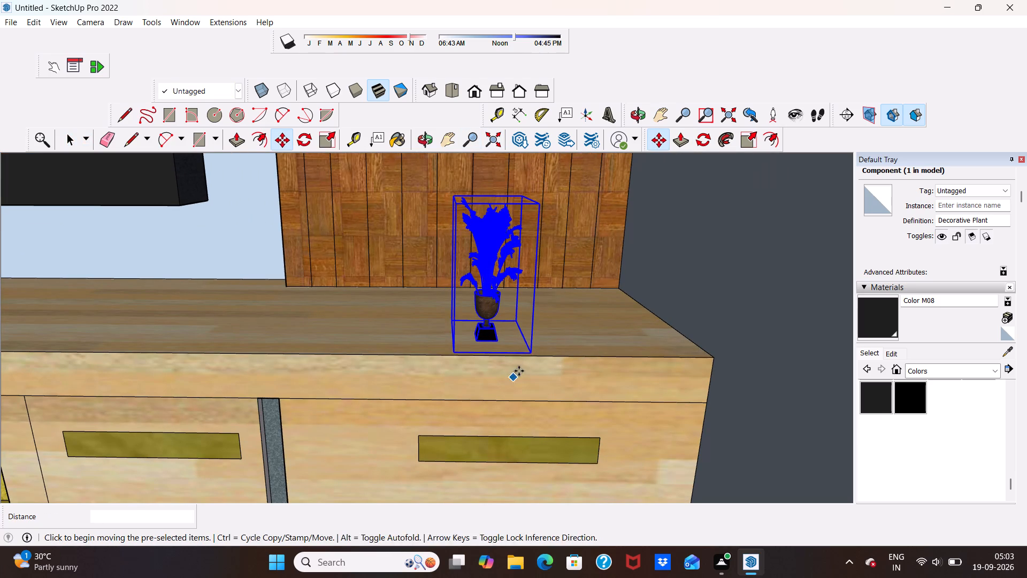
pyautogui.click(530, 350)
pyautogui.click(528, 331)
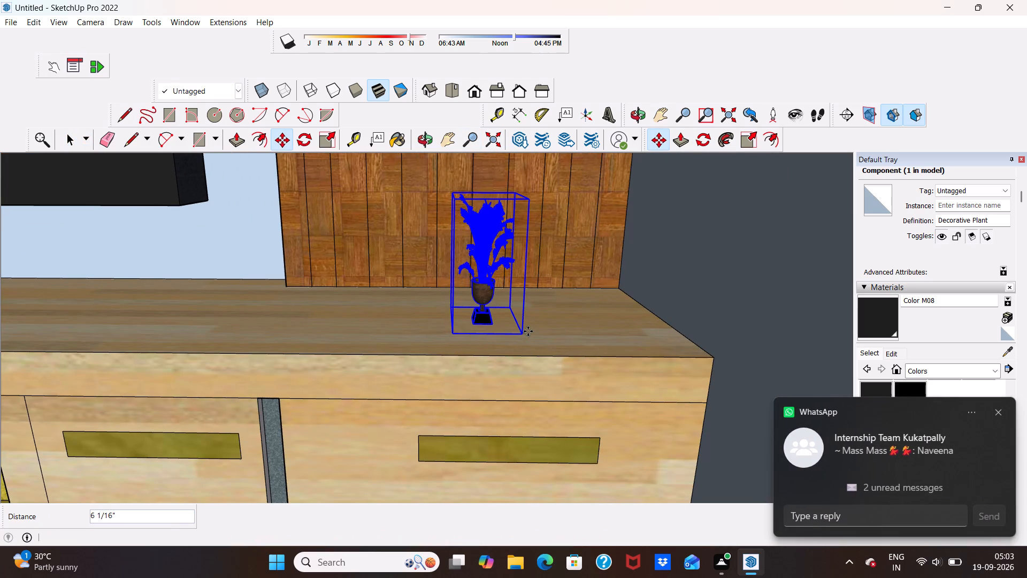
pyautogui.press('space')
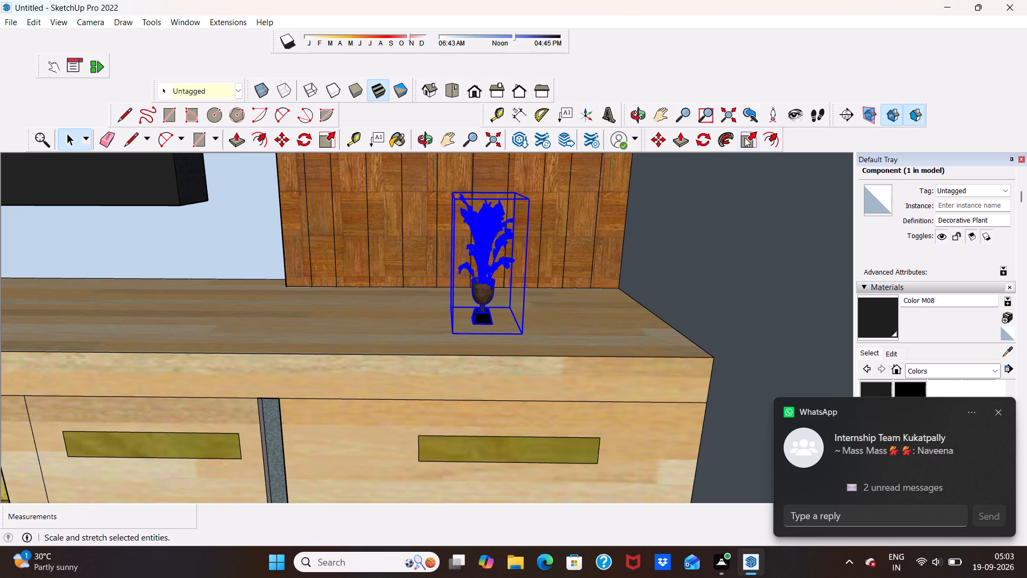
# Scale the decorative plant taller along the blue axis by more than 1.20.
pyautogui.click(745, 138)
pyautogui.scroll(2, 555, 221)
pyautogui.moveTo(637, 172); pyautogui.dragTo(709, 184, button='middle')
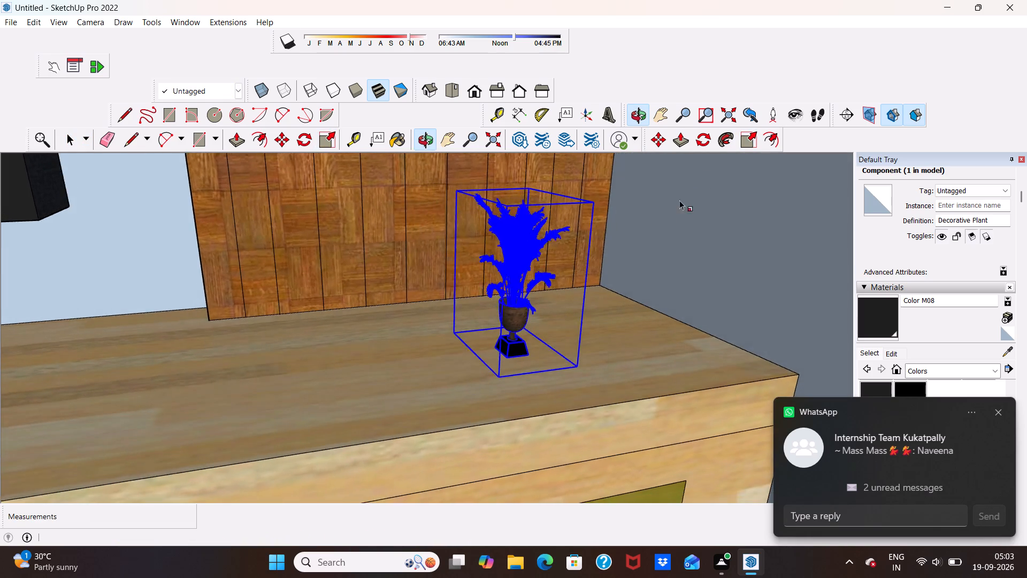
pyautogui.scroll(-8, 643, 207)
pyautogui.moveTo(480, 273); pyautogui.dragTo(542, 315, button='middle')
pyautogui.scroll(6, 583, 155)
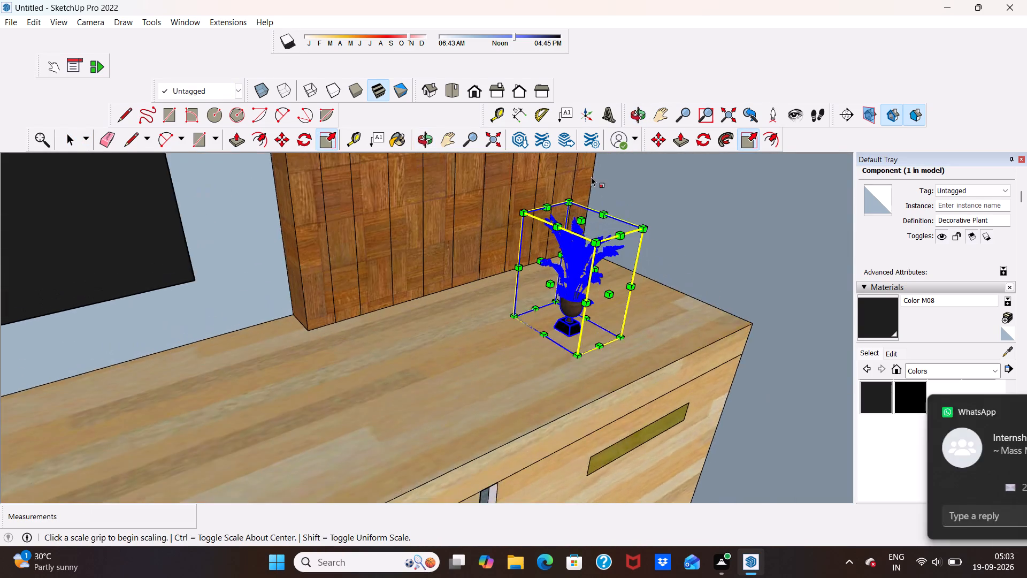
pyautogui.scroll(2, 591, 177)
pyautogui.click(579, 245)
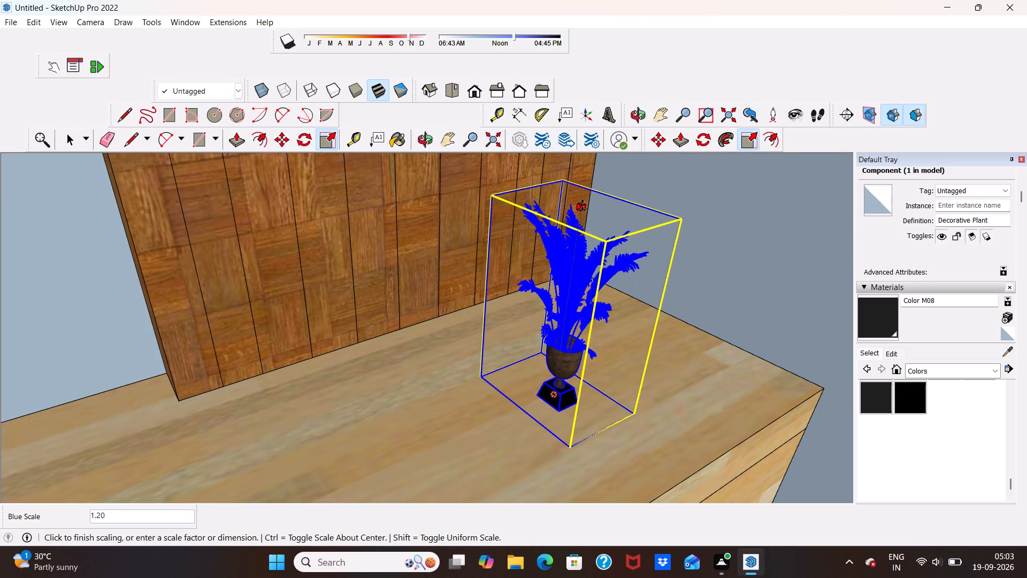
pyautogui.click(589, 189)
# Widen the decorative plant along the red axis by about 1.28.
pyautogui.scroll(-14, 553, 217)
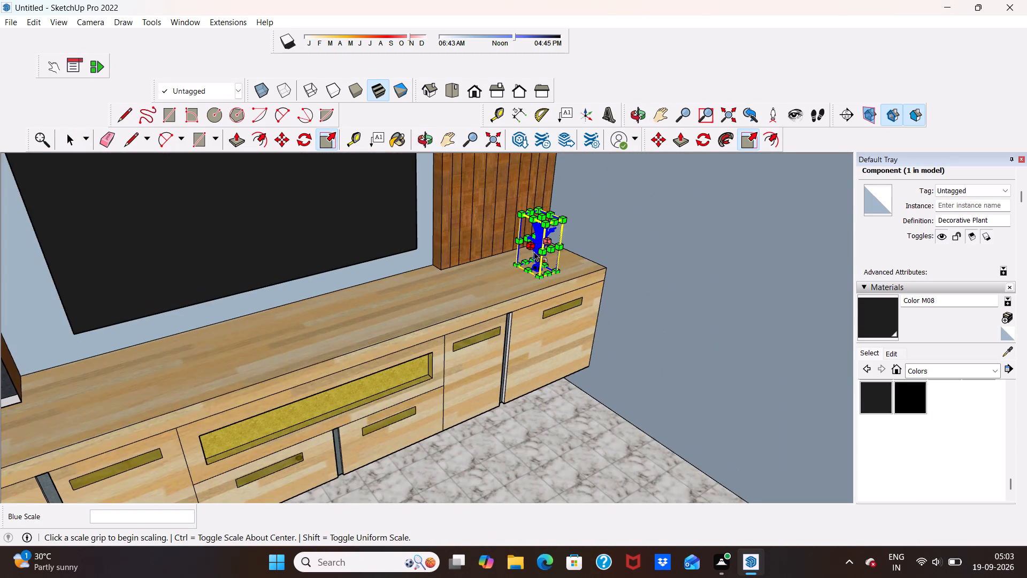
pyautogui.moveTo(531, 247); pyautogui.dragTo(367, 223, button='middle')
pyautogui.scroll(6, 549, 334)
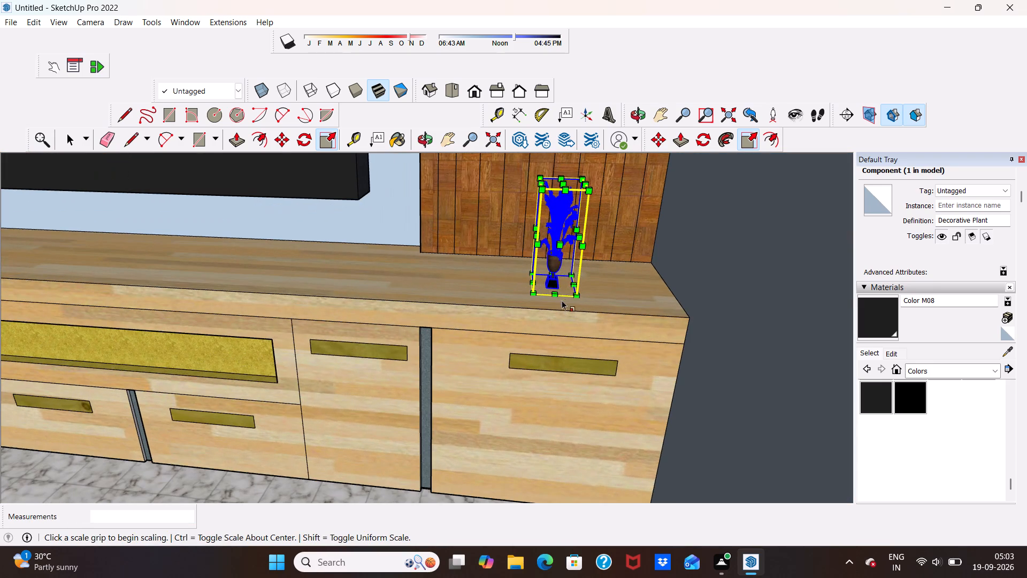
pyautogui.scroll(1, 524, 235)
pyautogui.moveTo(524, 235); pyautogui.dragTo(570, 249, button='middle')
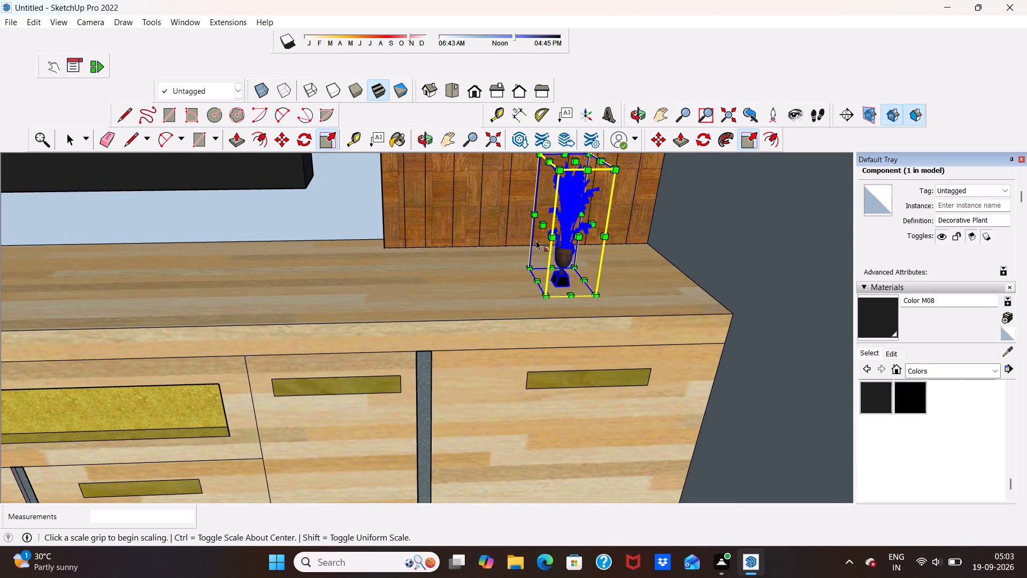
pyautogui.scroll(4, 533, 227)
pyautogui.click(546, 229)
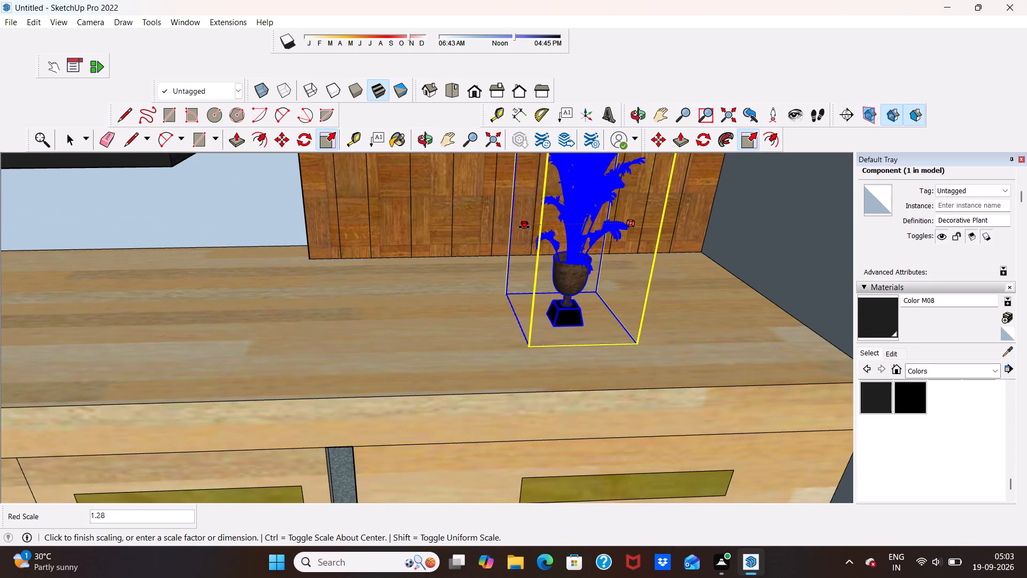
pyautogui.click(525, 222)
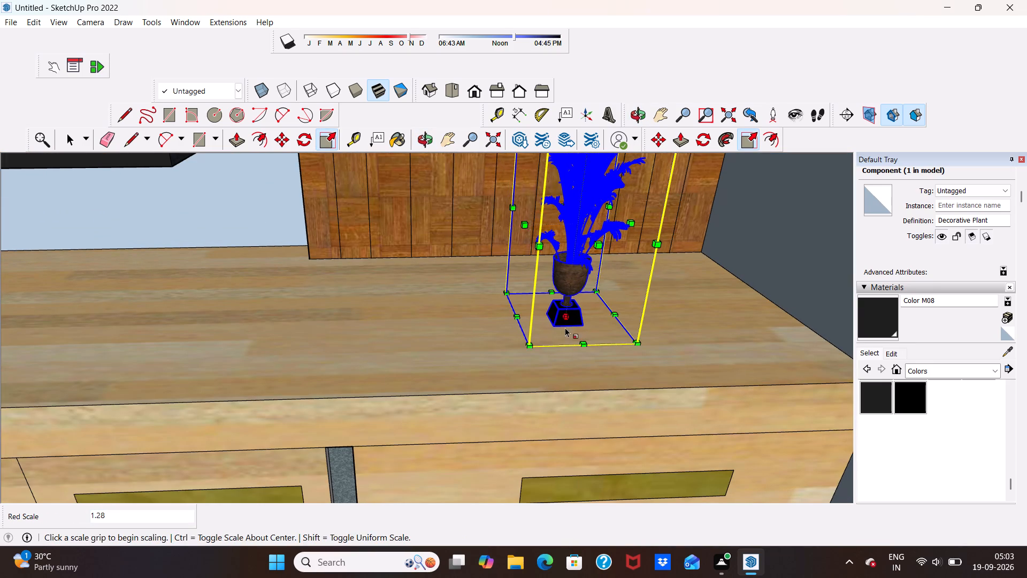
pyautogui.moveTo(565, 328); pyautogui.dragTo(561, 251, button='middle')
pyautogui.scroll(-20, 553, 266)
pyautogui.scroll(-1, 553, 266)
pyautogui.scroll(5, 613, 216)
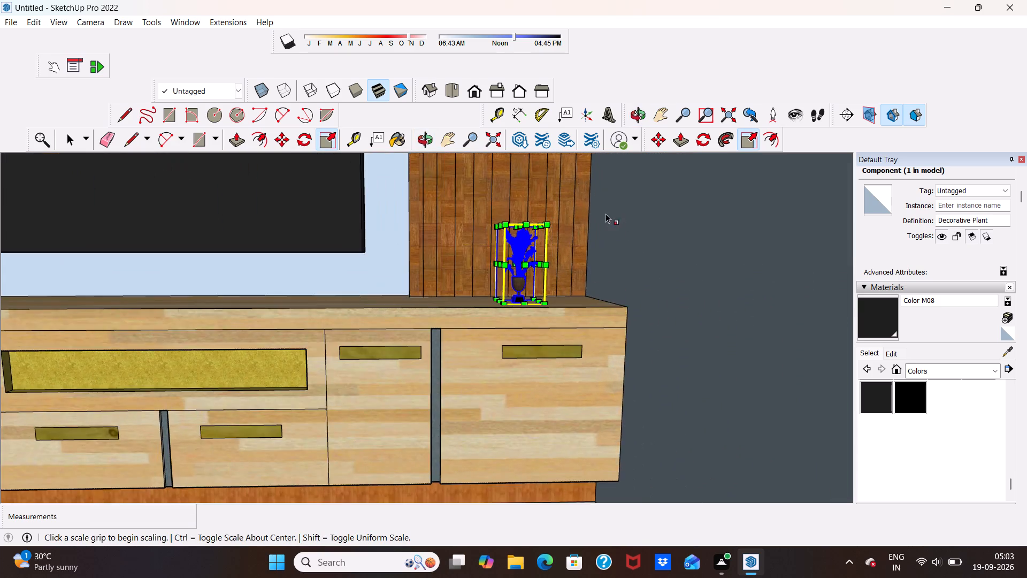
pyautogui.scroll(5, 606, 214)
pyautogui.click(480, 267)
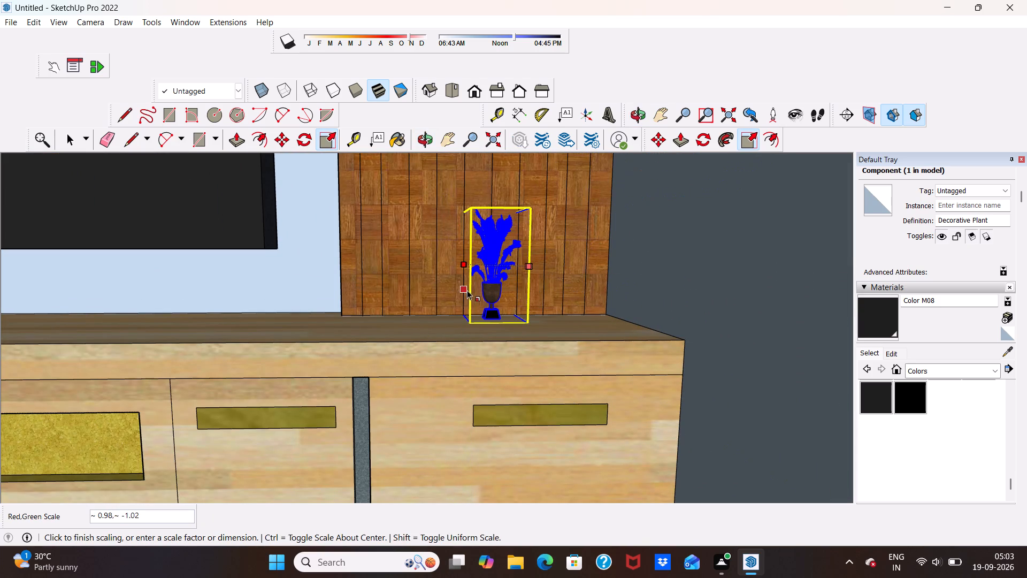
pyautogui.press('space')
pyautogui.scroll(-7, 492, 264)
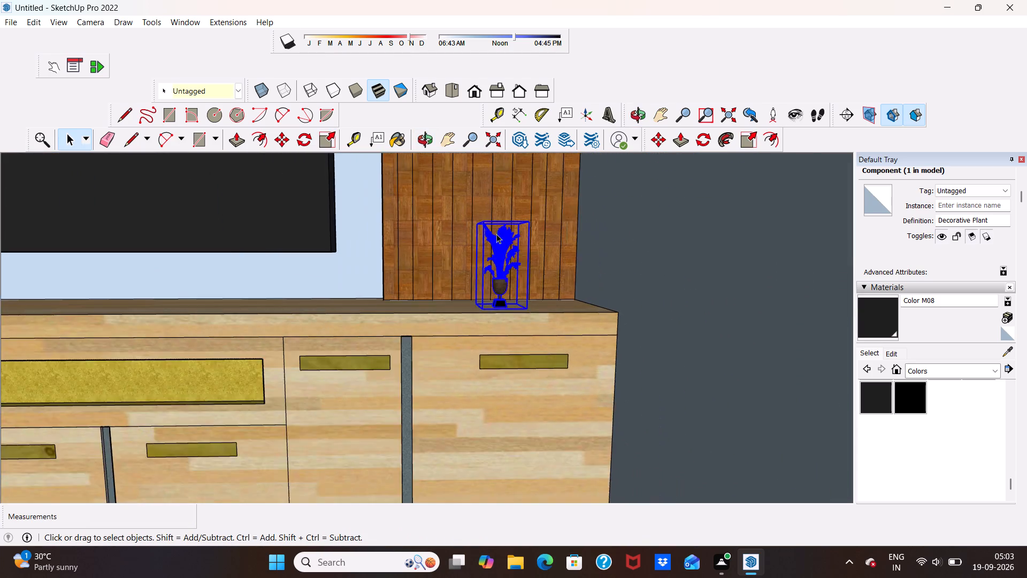
# Deselect the decorative plant on the countertop.
pyautogui.scroll(-18, 496, 234)
pyautogui.scroll(7, 543, 196)
pyautogui.click(635, 323)
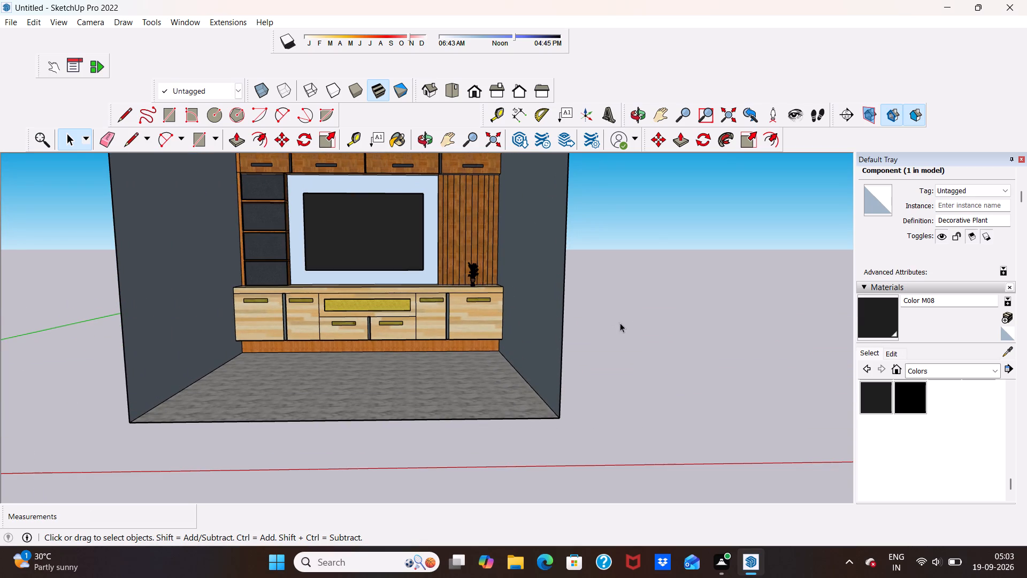
# Review the whole TV unit from front and raised viewpoints, checking the plant's size and placement against the slatted panel.
pyautogui.scroll(17, 512, 286)
pyautogui.scroll(-14, 441, 266)
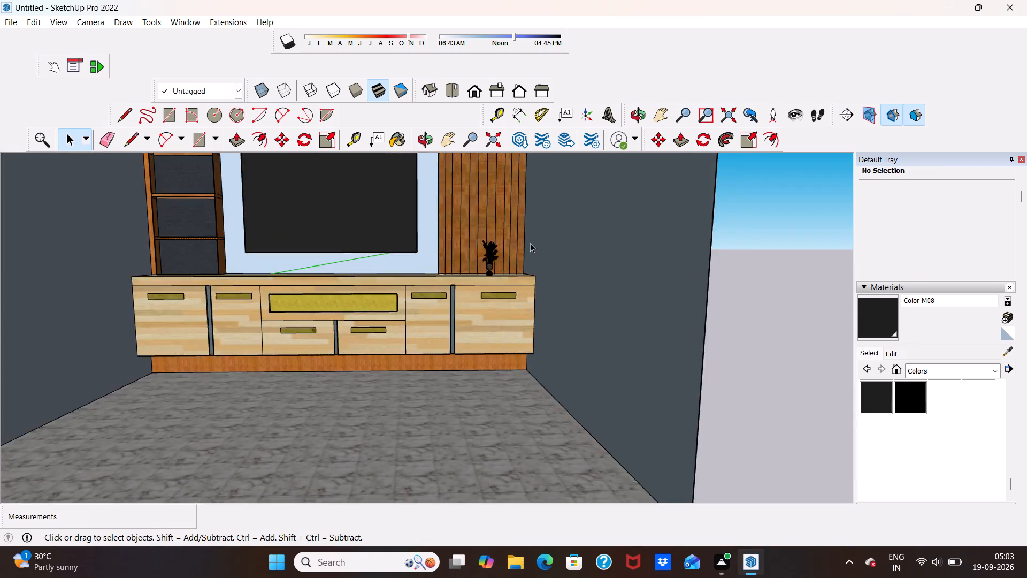
pyautogui.scroll(-6, 530, 243)
pyautogui.scroll(1, 531, 243)
pyautogui.scroll(-7, 531, 243)
pyautogui.moveTo(480, 244); pyautogui.dragTo(487, 331, button='middle')
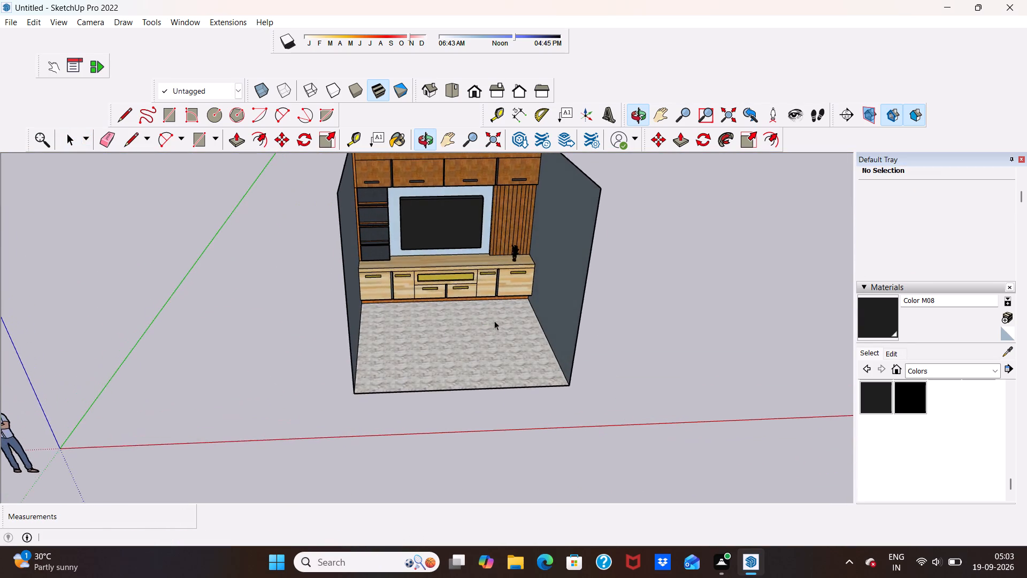
pyautogui.scroll(7, 518, 237)
pyautogui.scroll(-5, 500, 273)
pyautogui.scroll(4, 375, 235)
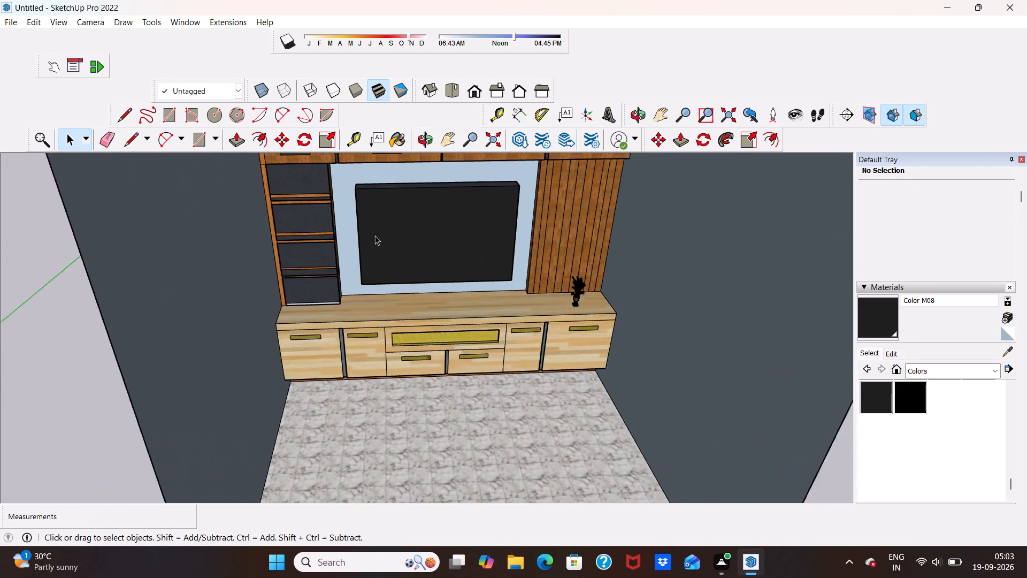
pyautogui.scroll(-11, 375, 233)
pyautogui.scroll(5, 432, 249)
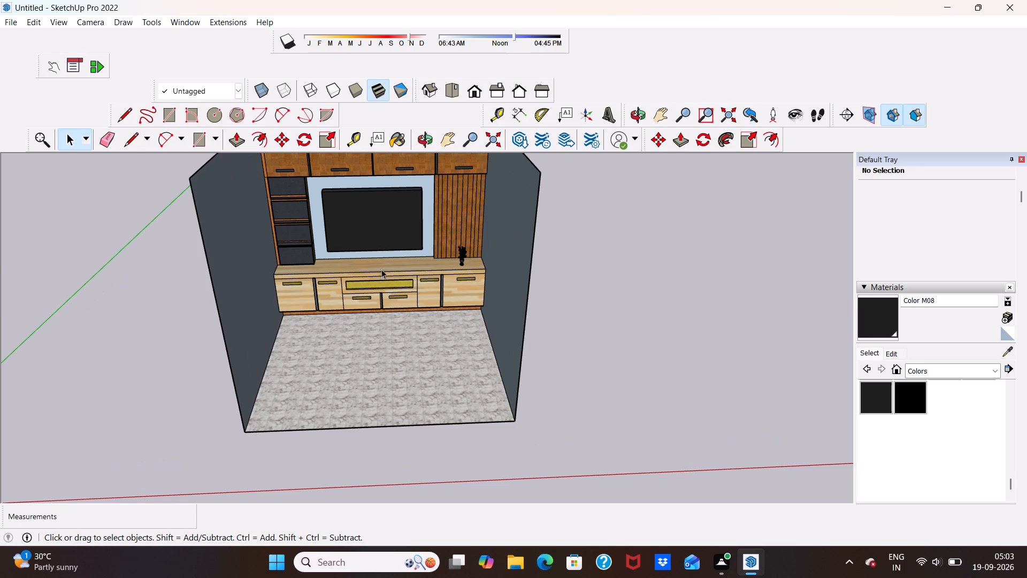
pyautogui.scroll(2, 381, 269)
pyautogui.scroll(-2, 381, 270)
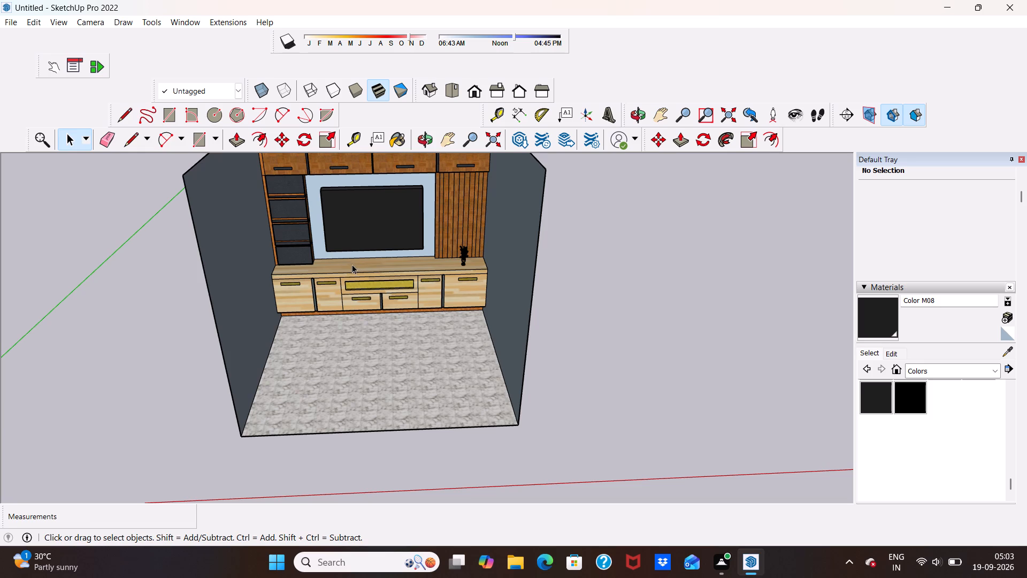
pyautogui.scroll(-13, 309, 302)
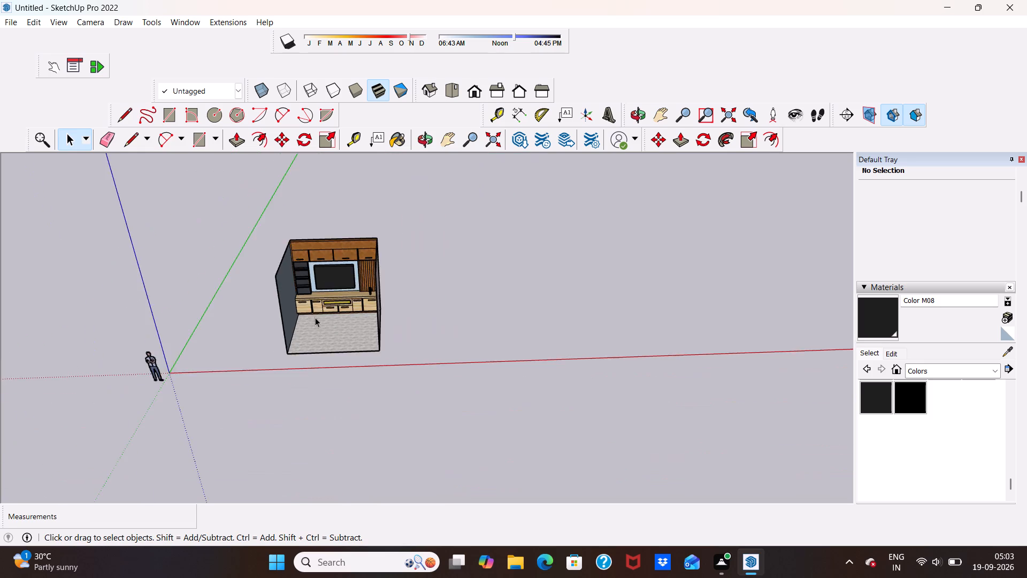
pyautogui.scroll(6, 321, 299)
pyautogui.moveTo(318, 337); pyautogui.dragTo(327, 278, button='middle')
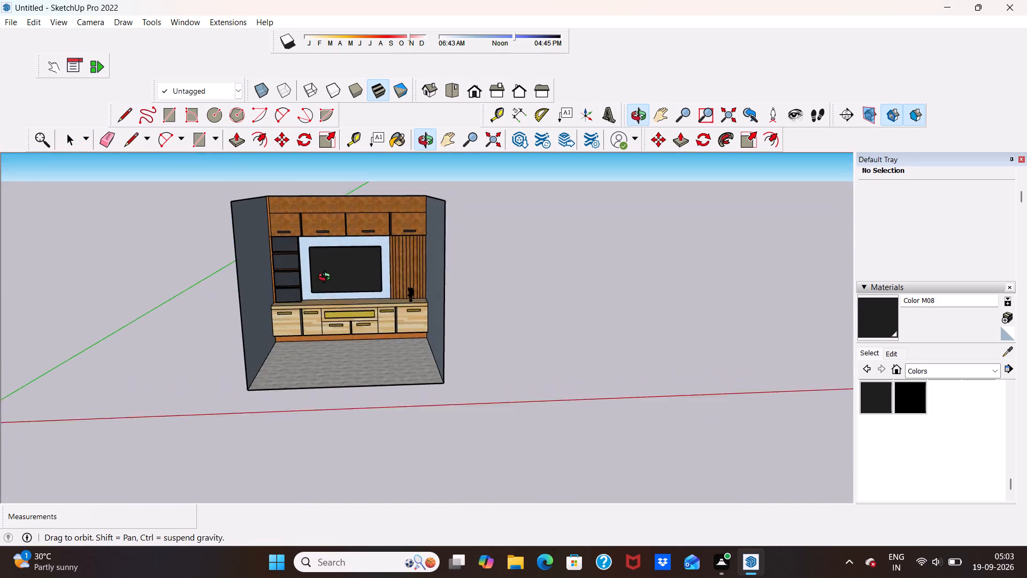
pyautogui.moveTo(327, 278); pyautogui.dragTo(317, 294, button='middle')
pyautogui.scroll(7, 372, 258)
pyautogui.scroll(-4, 378, 268)
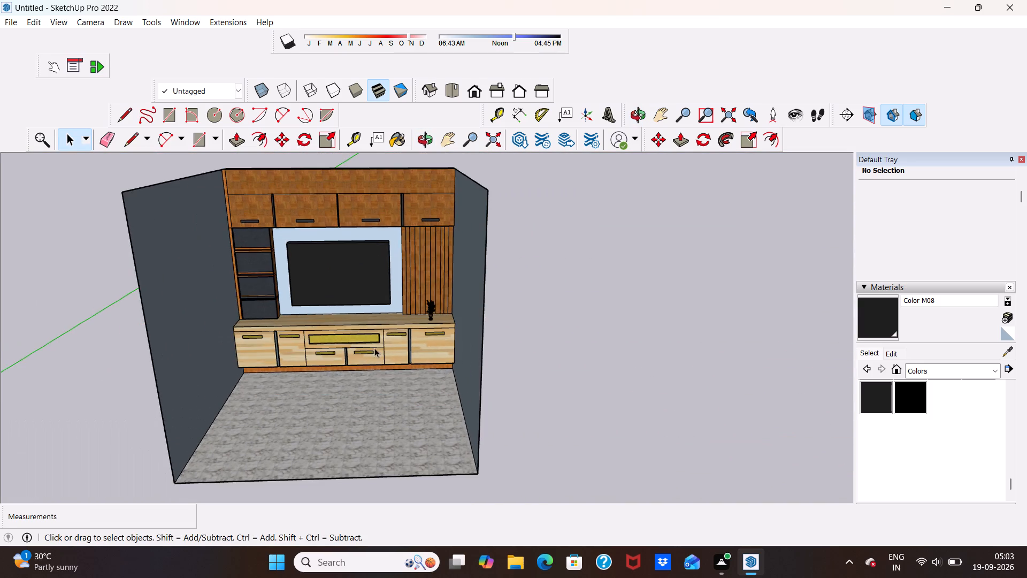
pyautogui.moveTo(374, 348); pyautogui.dragTo(376, 316, button='middle')
pyautogui.scroll(-7, 369, 309)
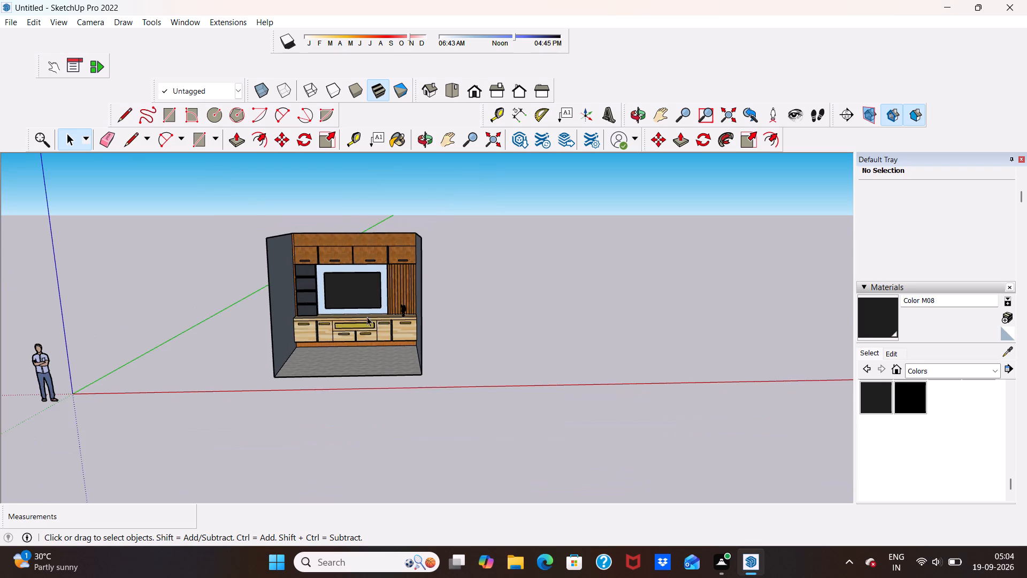
pyautogui.scroll(6, 358, 273)
pyautogui.scroll(-4, 352, 273)
pyautogui.scroll(2, 400, 314)
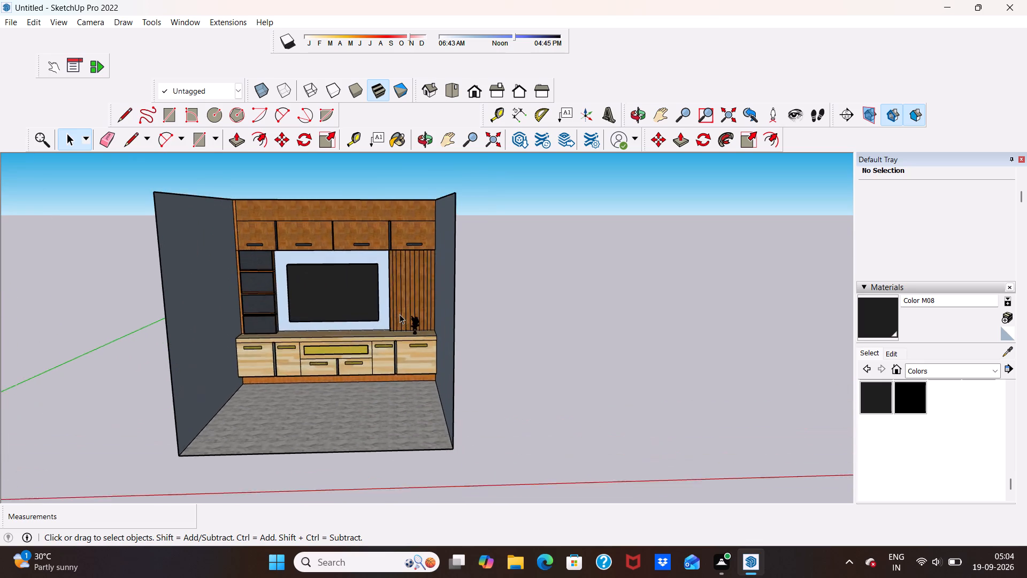
pyautogui.scroll(3, 400, 314)
pyautogui.scroll(-5, 399, 314)
pyautogui.moveTo(393, 341); pyautogui.dragTo(382, 372, button='middle')
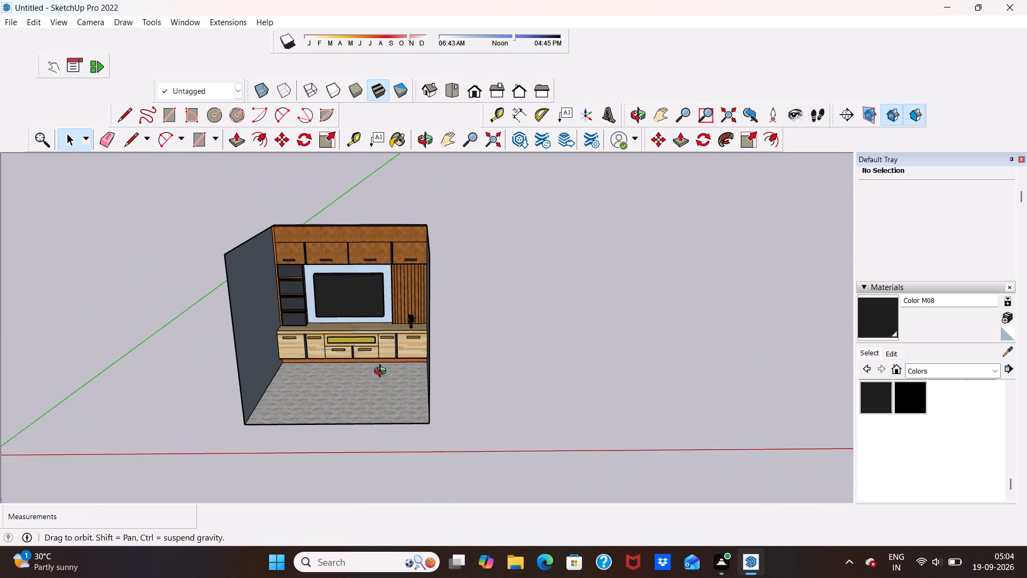
pyautogui.moveTo(382, 372); pyautogui.dragTo(382, 375, button='middle')
pyautogui.scroll(12, 369, 326)
pyautogui.scroll(-3, 353, 354)
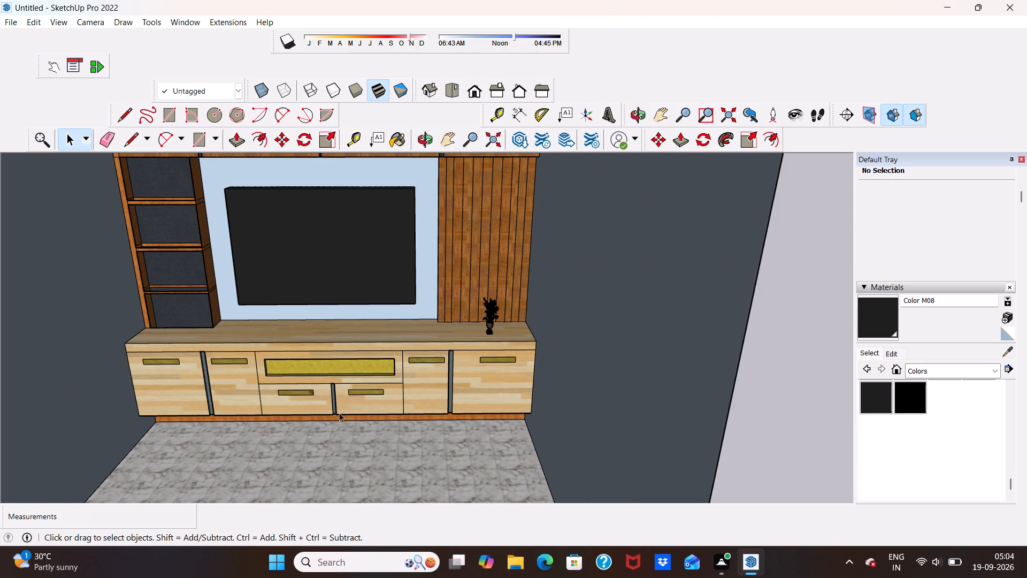
pyautogui.moveTo(338, 428); pyautogui.dragTo(327, 341, button='middle')
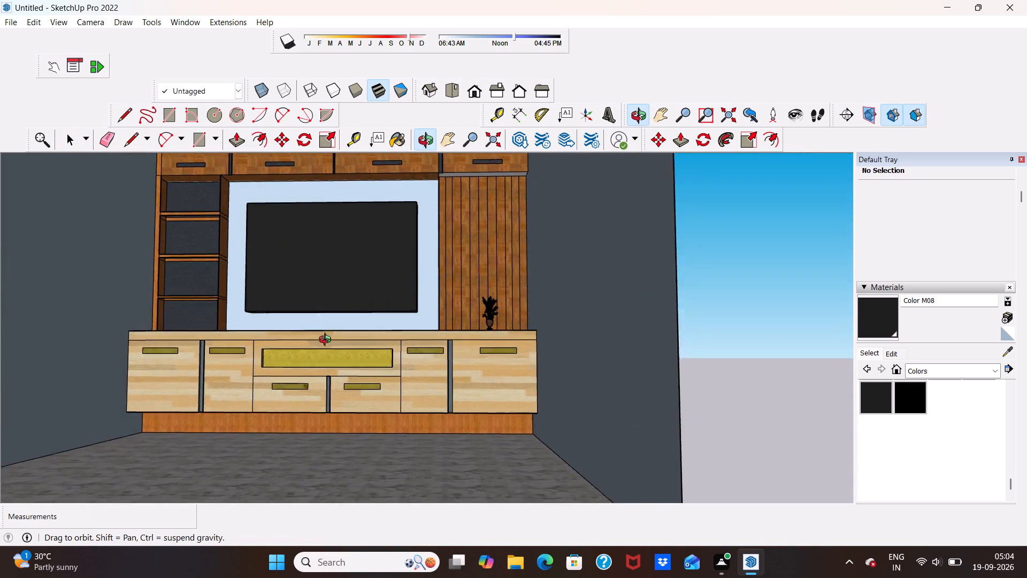
pyautogui.moveTo(327, 341); pyautogui.dragTo(332, 350, button='middle')
pyautogui.scroll(-14, 331, 325)
pyautogui.moveTo(328, 321); pyautogui.dragTo(372, 384, button='middle')
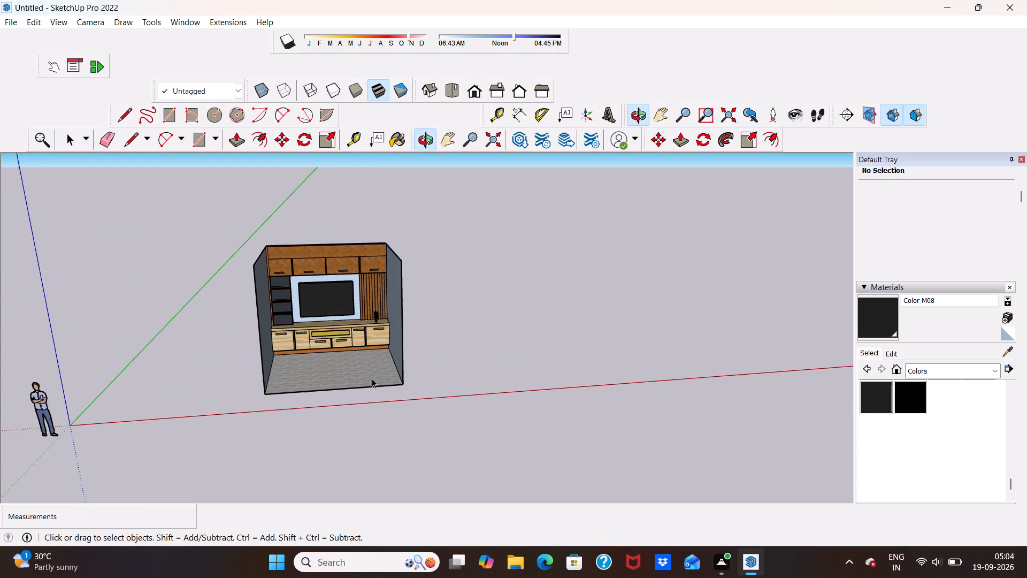
pyautogui.scroll(6, 371, 353)
pyautogui.scroll(-4, 372, 333)
pyautogui.scroll(4, 392, 264)
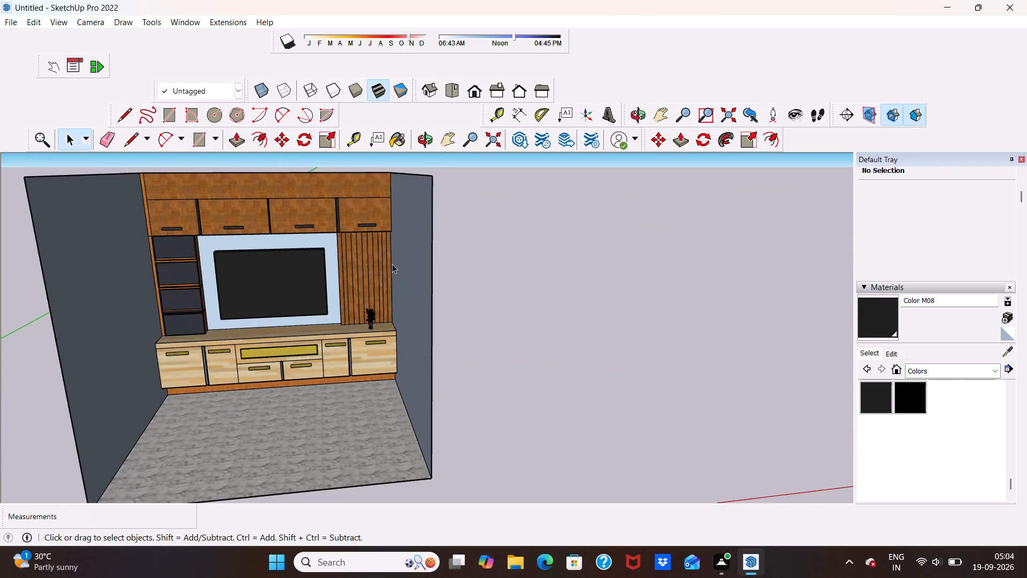
pyautogui.scroll(1, 392, 264)
pyautogui.scroll(-11, 391, 264)
pyautogui.scroll(5, 371, 279)
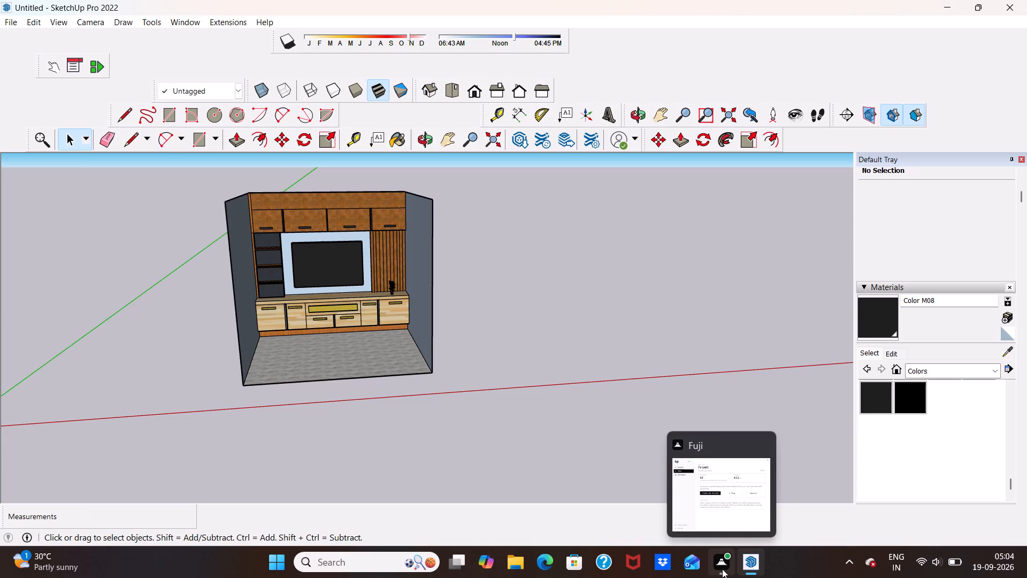
# Examine the room and TV unit from an oblique side angle and from above, including the open shelves and countertop.
pyautogui.scroll(5, 385, 320)
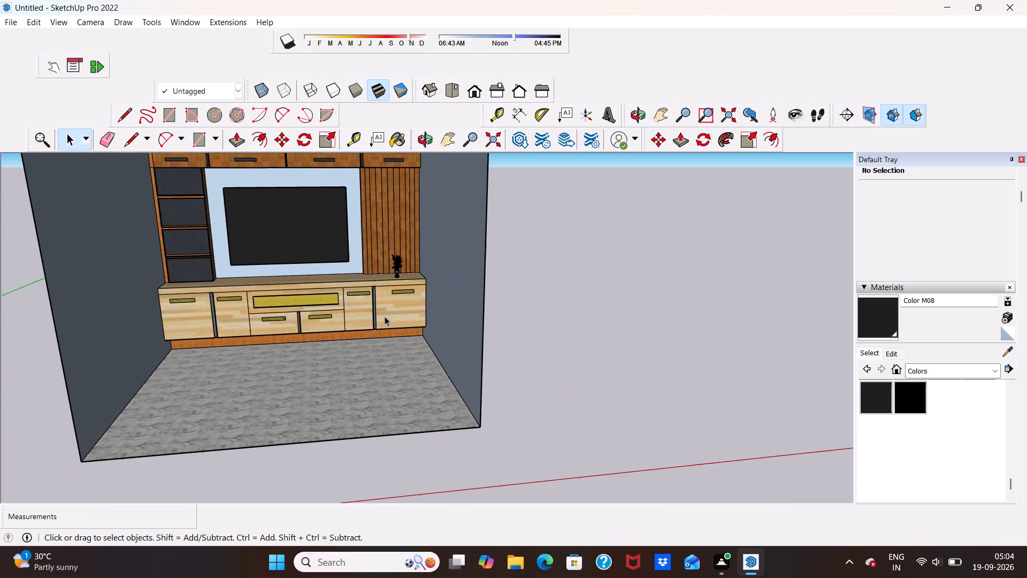
pyautogui.scroll(-7, 388, 310)
pyautogui.moveTo(390, 270); pyautogui.dragTo(276, 314, button='middle')
pyautogui.scroll(6, 254, 247)
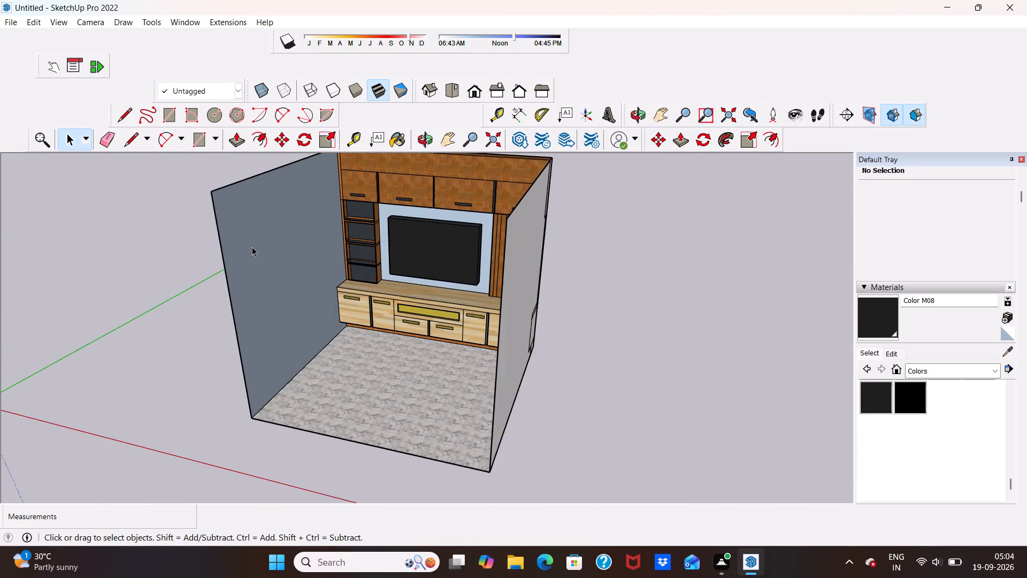
pyautogui.scroll(3, 251, 249)
pyautogui.moveTo(259, 285); pyautogui.dragTo(321, 320, button='middle')
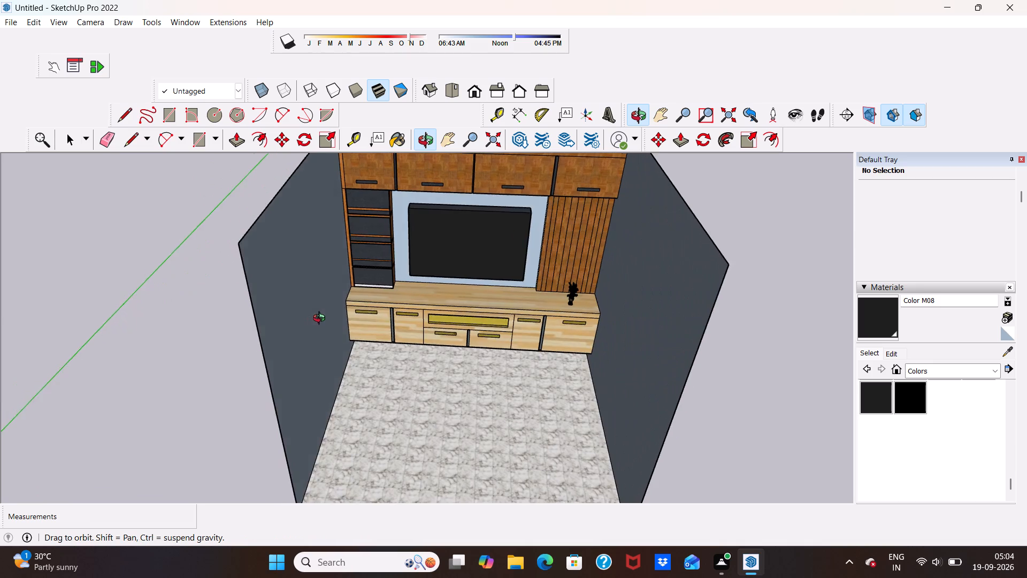
pyautogui.moveTo(321, 320); pyautogui.dragTo(296, 280, button='middle')
pyautogui.scroll(-10, 296, 280)
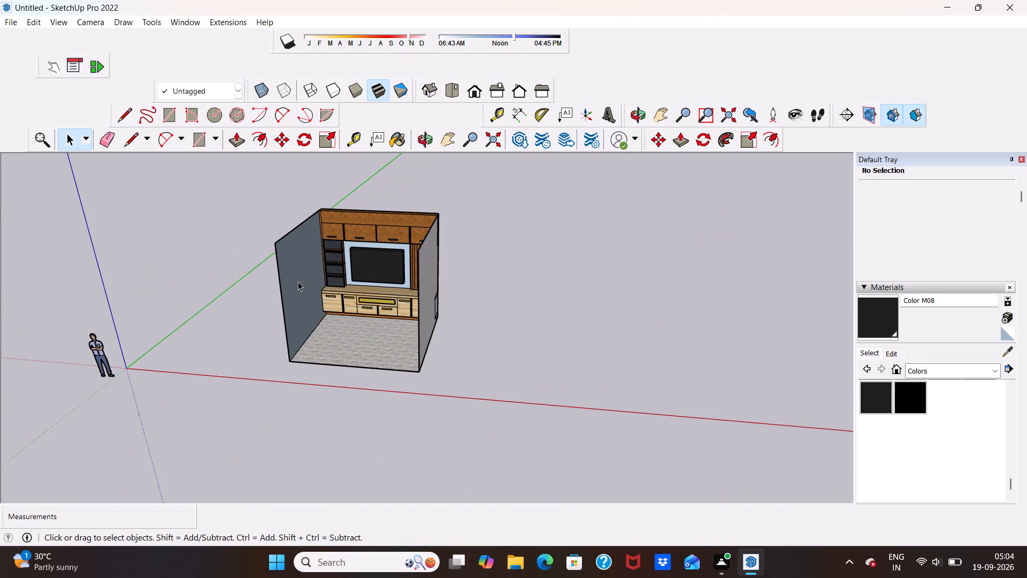
pyautogui.moveTo(360, 322); pyautogui.dragTo(390, 300, button='middle')
pyautogui.scroll(-2, 384, 302)
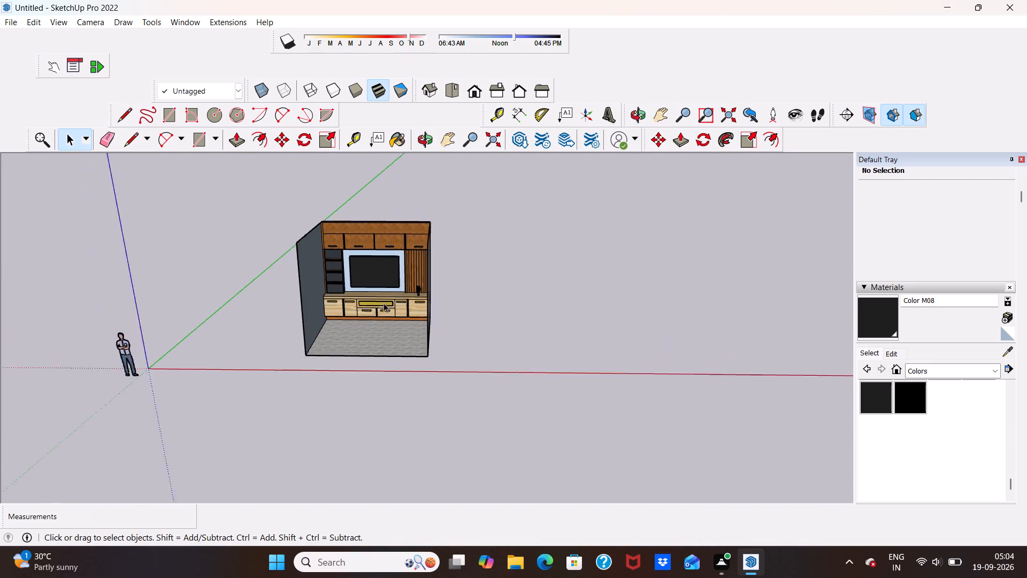
pyautogui.scroll(-3, 384, 303)
pyautogui.moveTo(355, 325); pyautogui.dragTo(345, 382, button='middle')
pyautogui.scroll(1, 345, 382)
pyautogui.scroll(11, 362, 338)
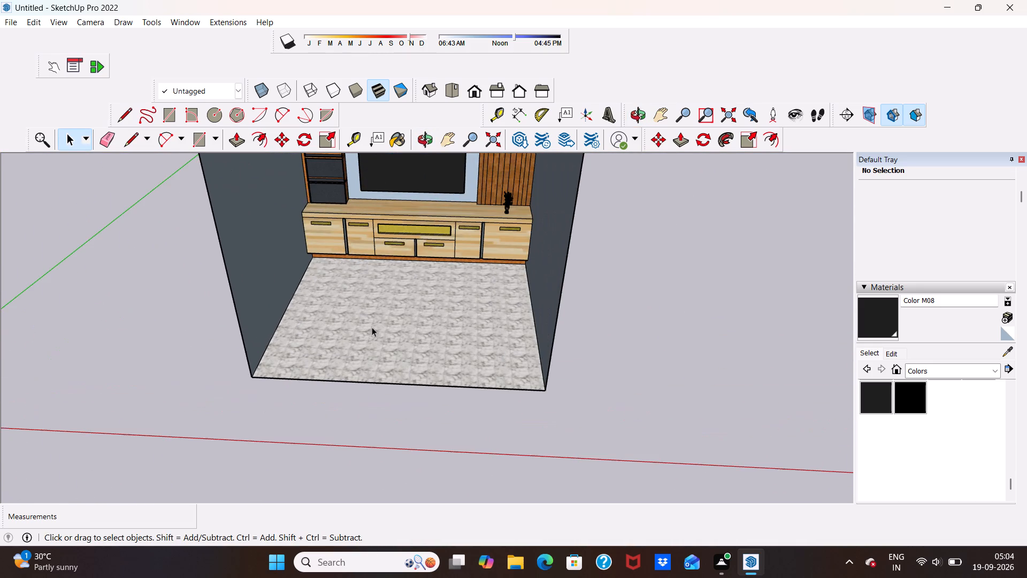
pyautogui.scroll(-6, 372, 327)
pyautogui.scroll(7, 354, 224)
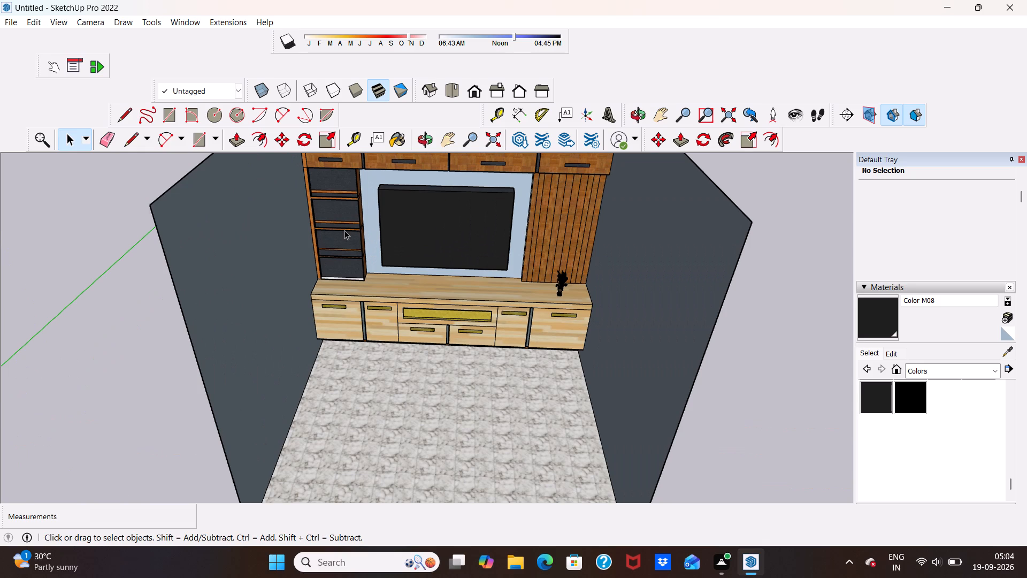
pyautogui.scroll(-3, 343, 230)
pyautogui.moveTo(362, 296); pyautogui.dragTo(384, 212, button='middle')
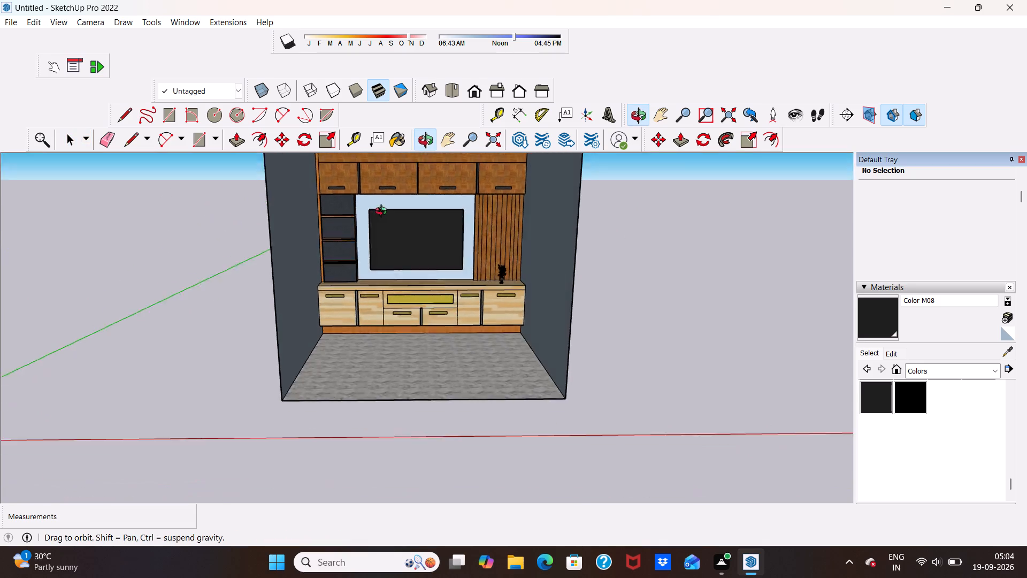
pyautogui.moveTo(384, 212); pyautogui.dragTo(347, 282, button='middle')
pyautogui.scroll(7, 350, 279)
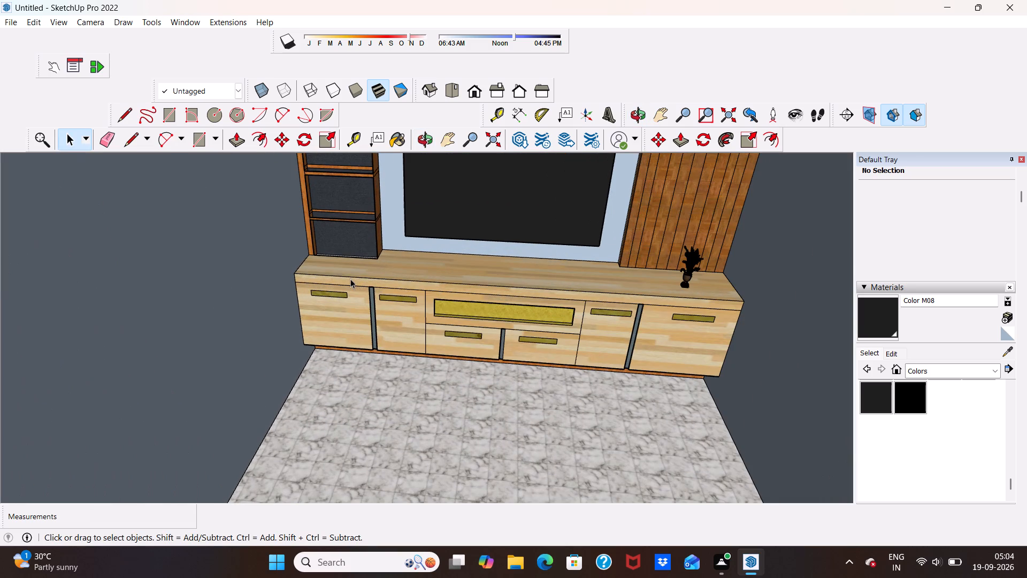
pyautogui.scroll(-7, 382, 236)
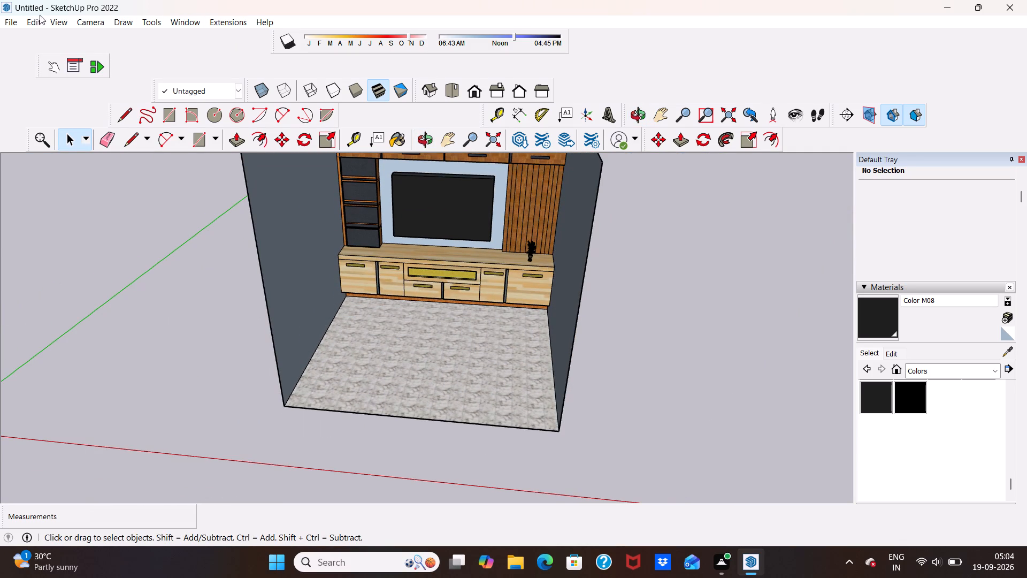
# Browse the importable files in the Downloads folder for another plant or decor model for the TV unit.
pyautogui.click(11, 19)
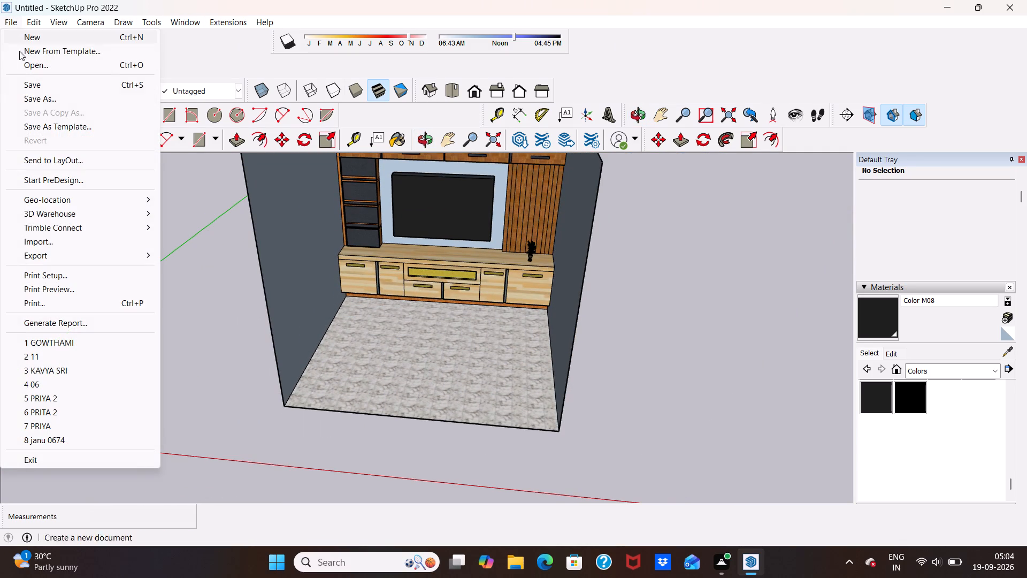
pyautogui.click(39, 246)
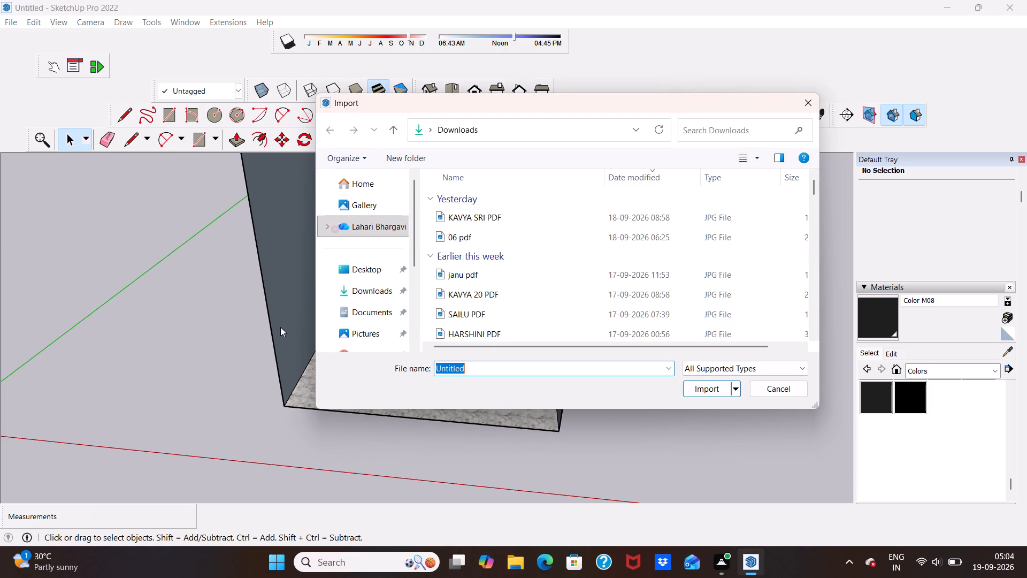
pyautogui.scroll(-3, 517, 297)
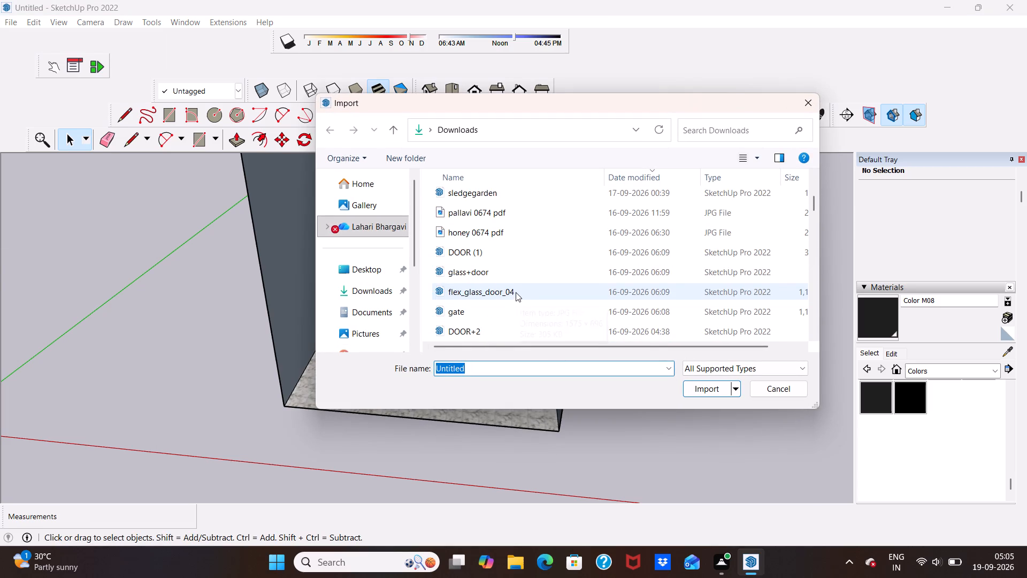
pyautogui.scroll(-2, 511, 292)
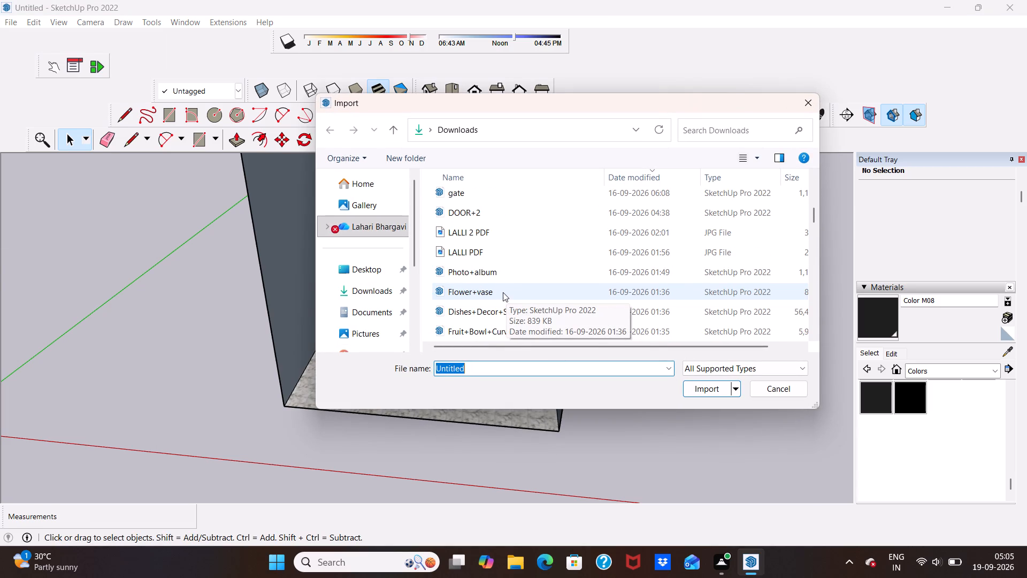
pyautogui.scroll(-1, 471, 291)
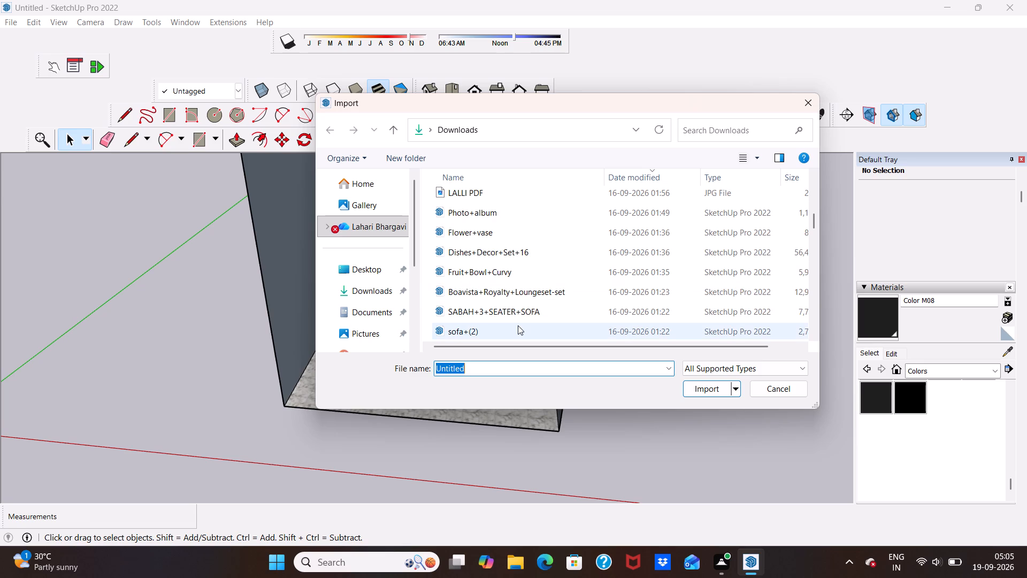
pyautogui.scroll(-1, 518, 325)
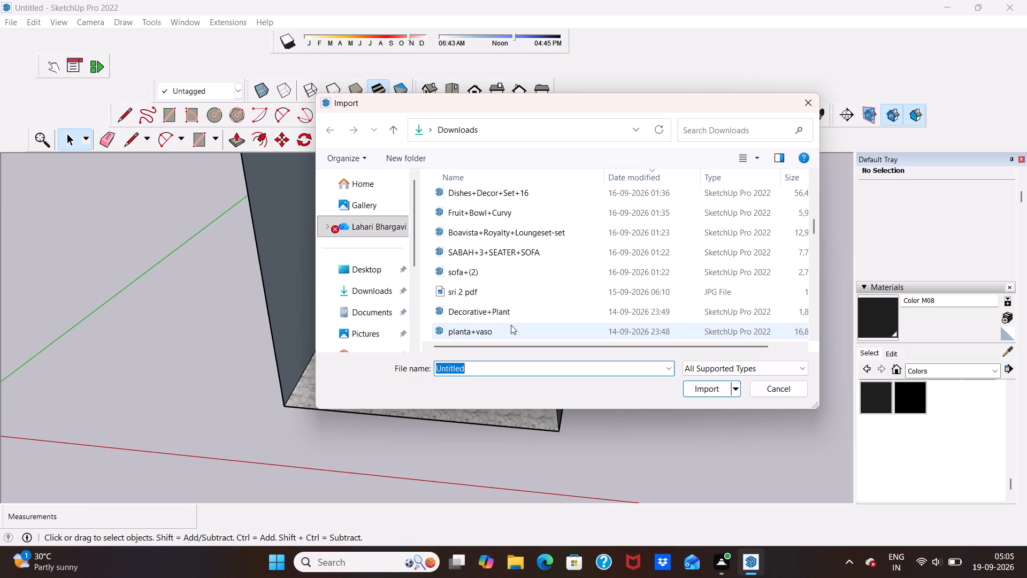
pyautogui.scroll(-1, 511, 325)
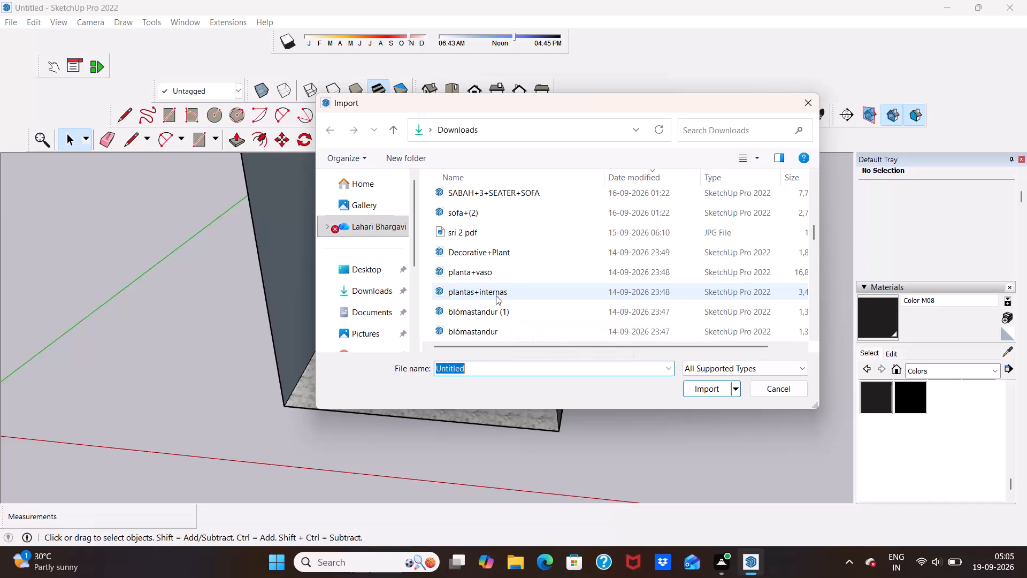
pyautogui.scroll(-1, 488, 286)
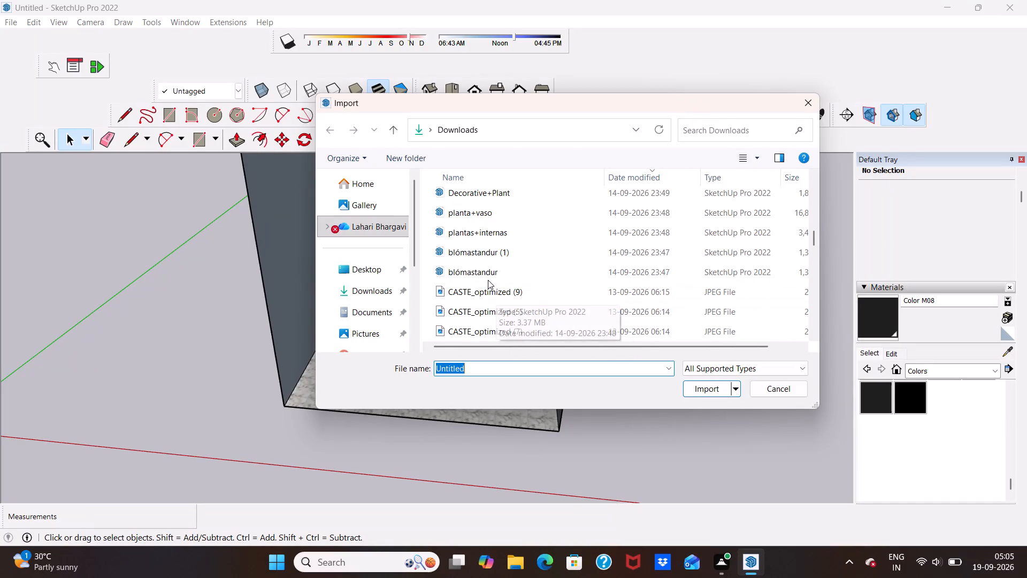
pyautogui.scroll(-4, 488, 280)
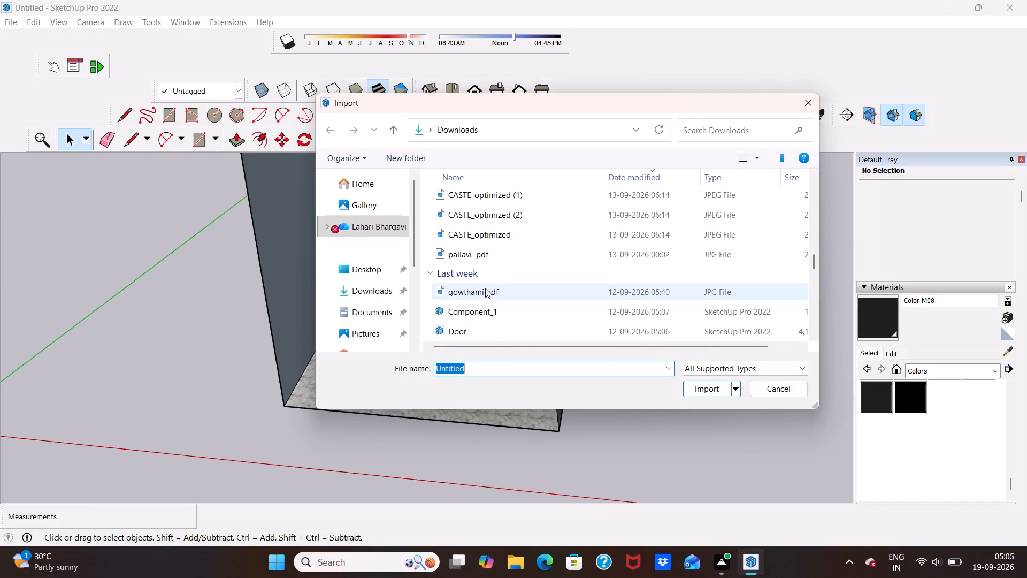
pyautogui.scroll(-1, 485, 288)
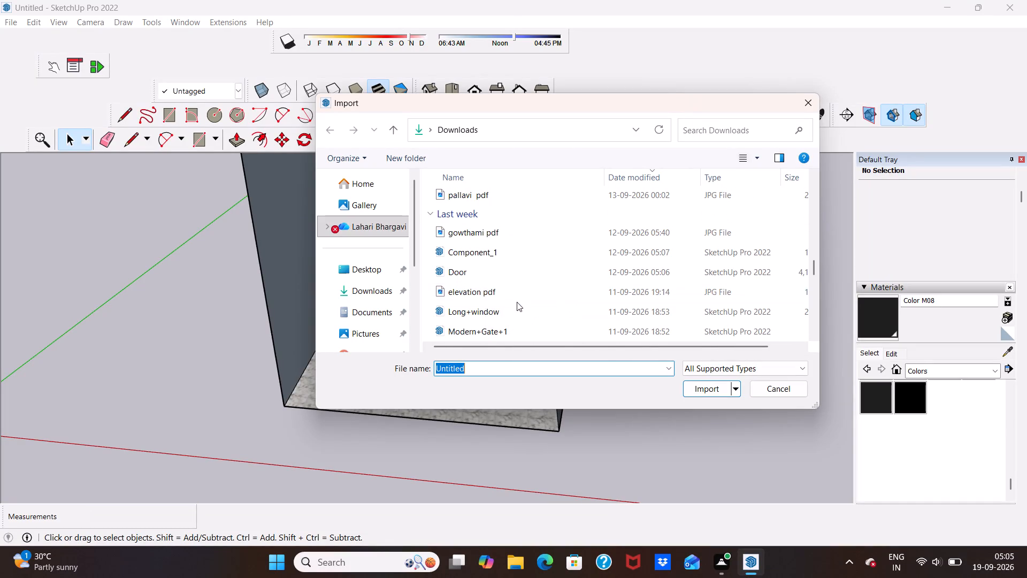
pyautogui.scroll(-1, 517, 302)
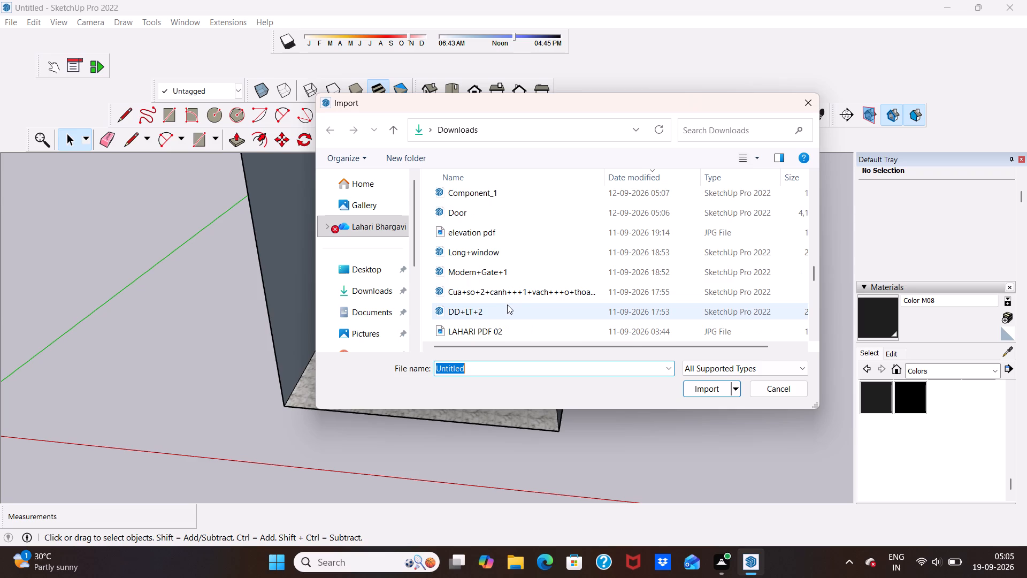
pyautogui.scroll(-3, 508, 305)
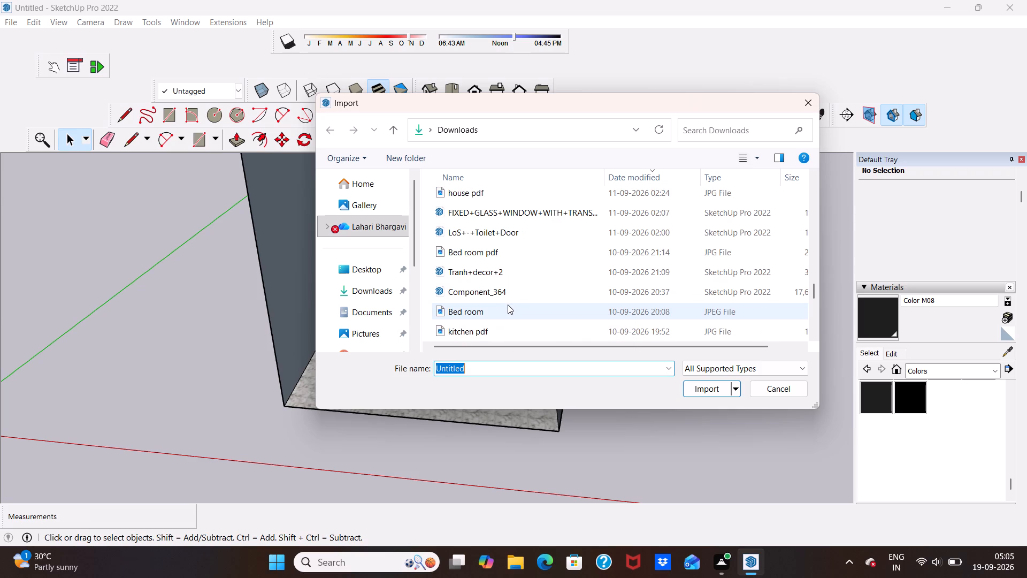
pyautogui.scroll(1, 528, 300)
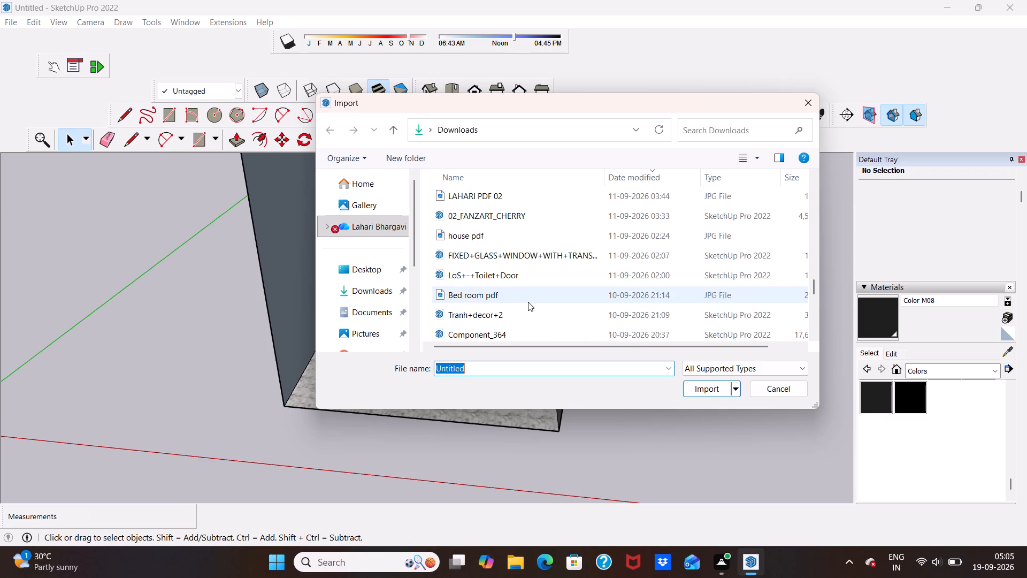
pyautogui.scroll(2, 528, 302)
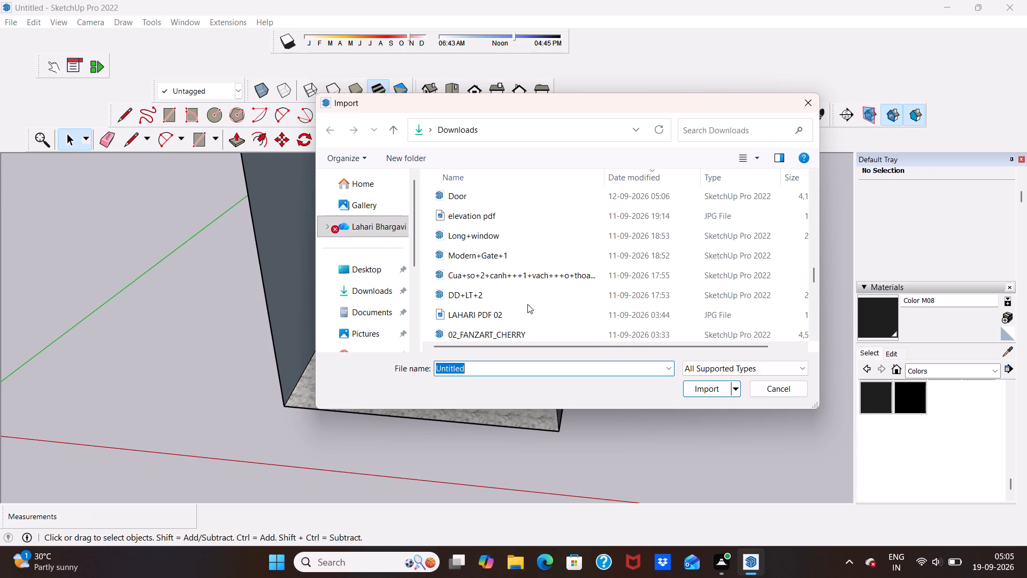
pyautogui.scroll(1, 524, 307)
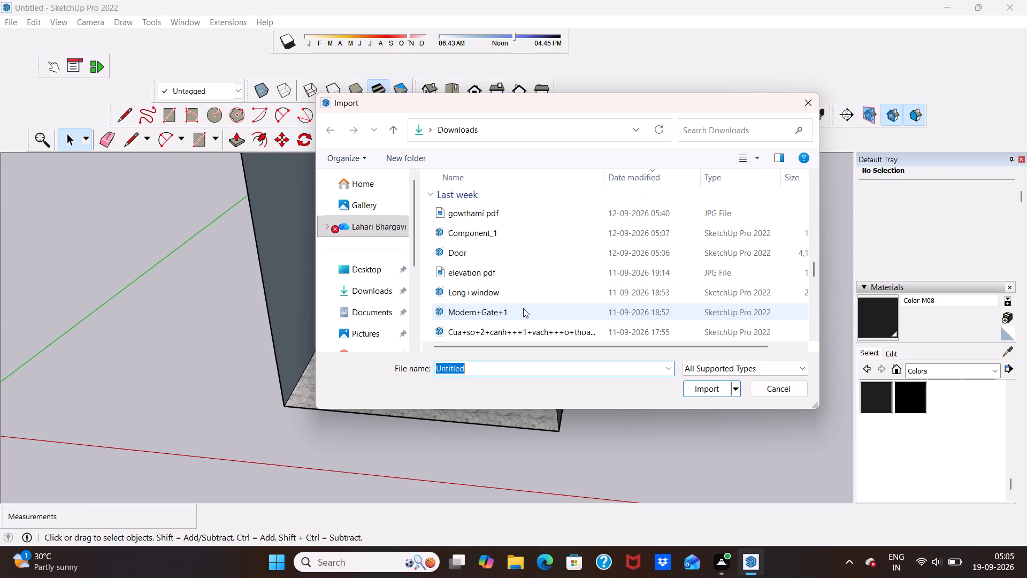
pyautogui.scroll(2, 523, 308)
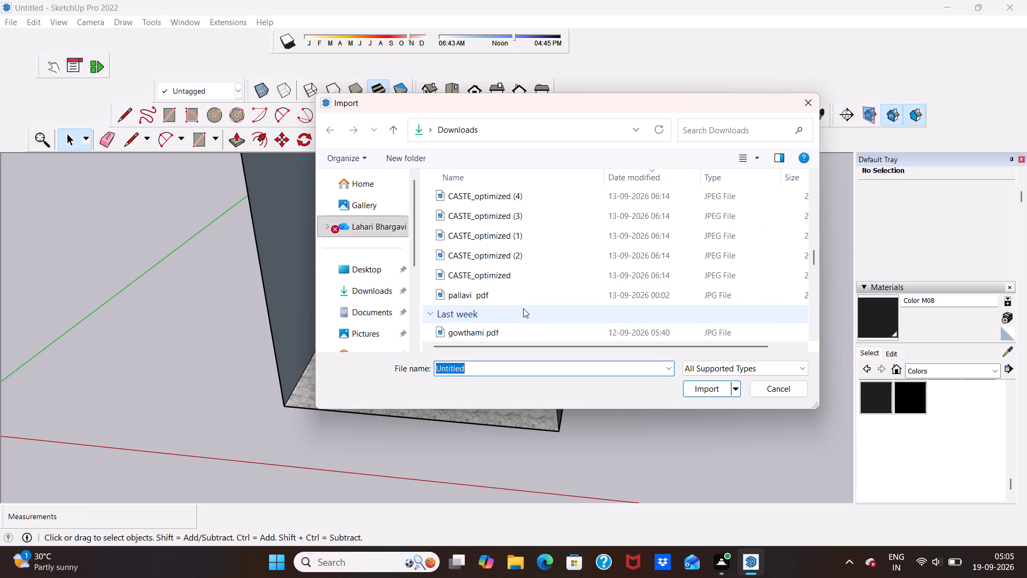
pyautogui.scroll(4, 522, 310)
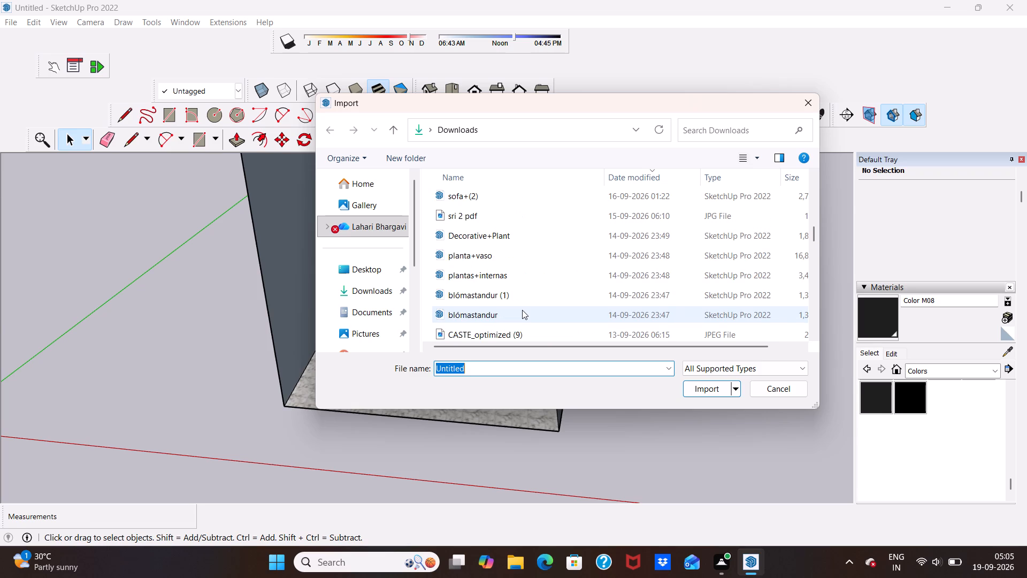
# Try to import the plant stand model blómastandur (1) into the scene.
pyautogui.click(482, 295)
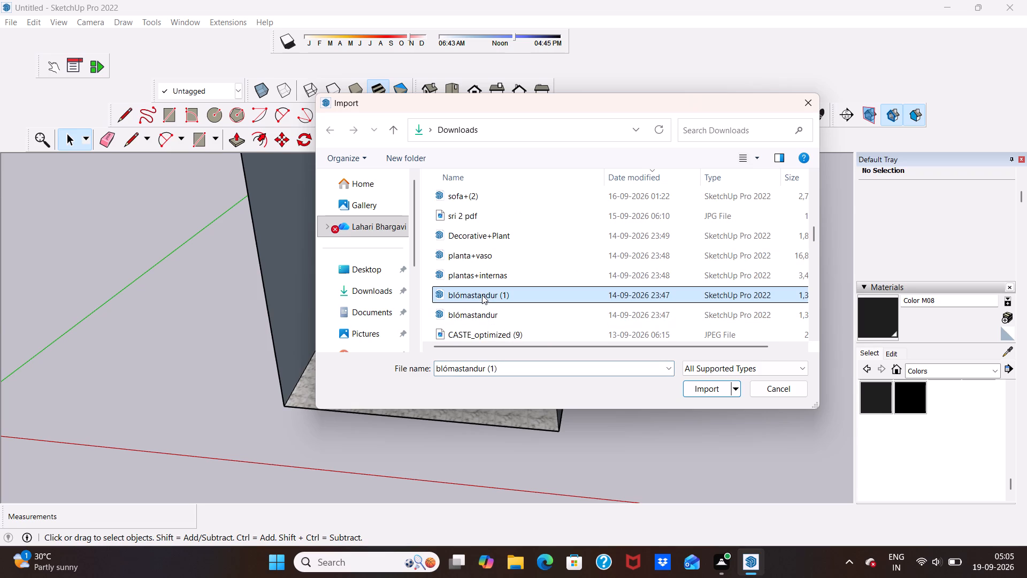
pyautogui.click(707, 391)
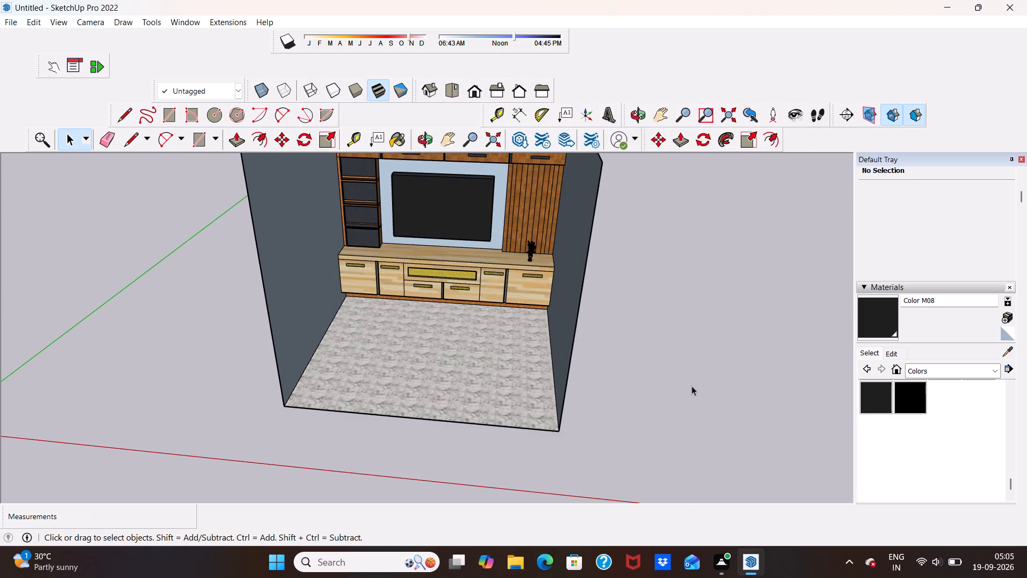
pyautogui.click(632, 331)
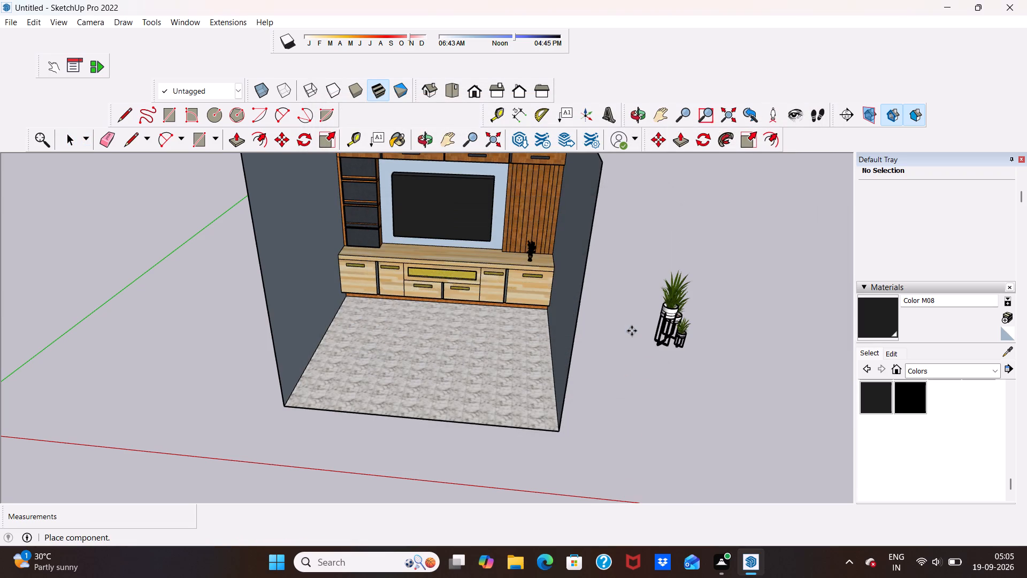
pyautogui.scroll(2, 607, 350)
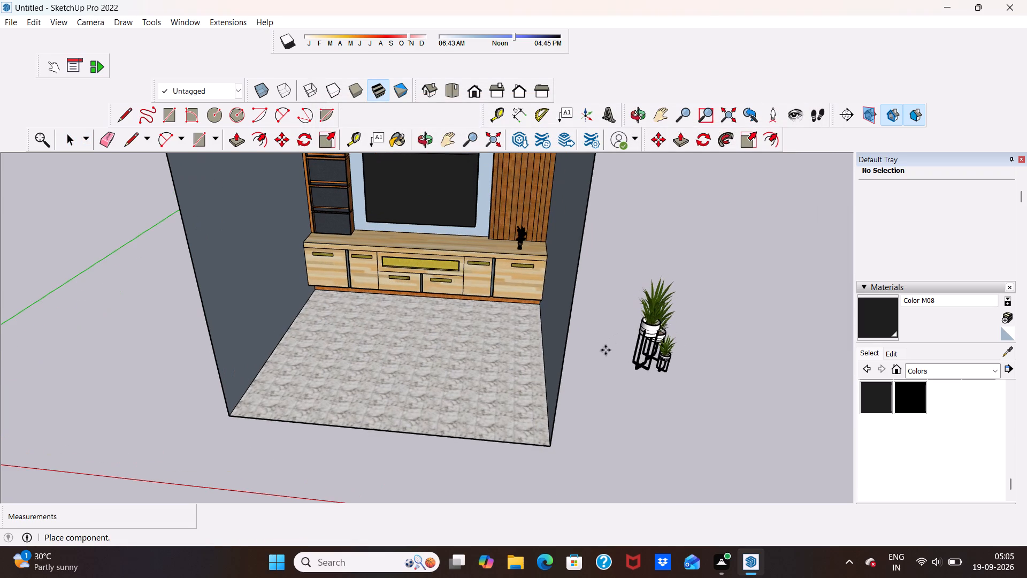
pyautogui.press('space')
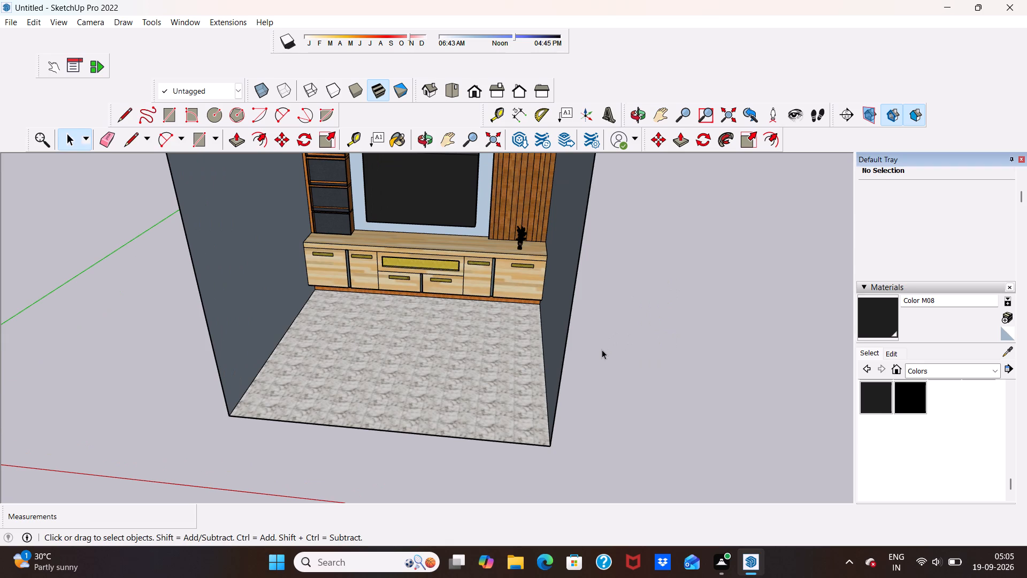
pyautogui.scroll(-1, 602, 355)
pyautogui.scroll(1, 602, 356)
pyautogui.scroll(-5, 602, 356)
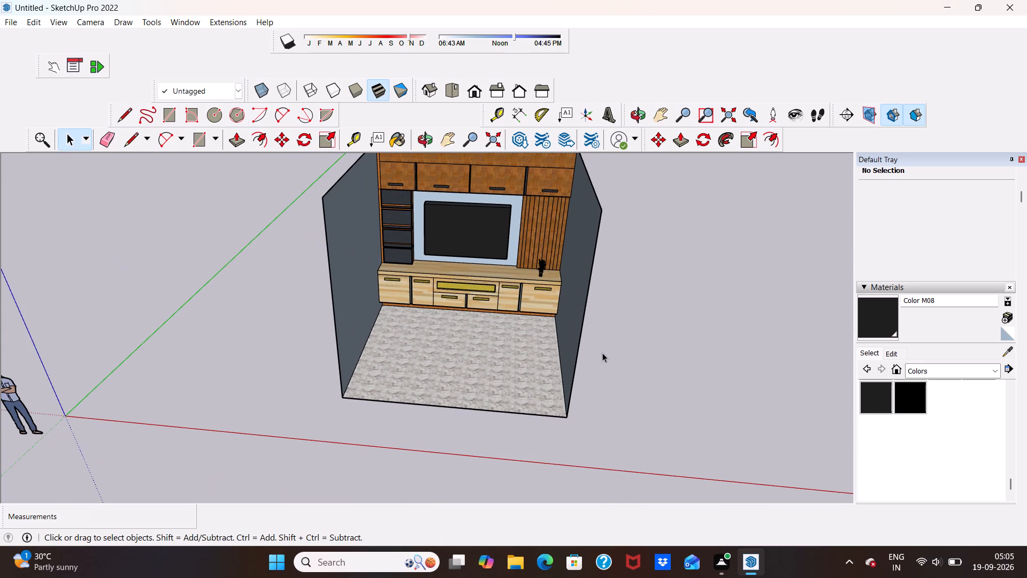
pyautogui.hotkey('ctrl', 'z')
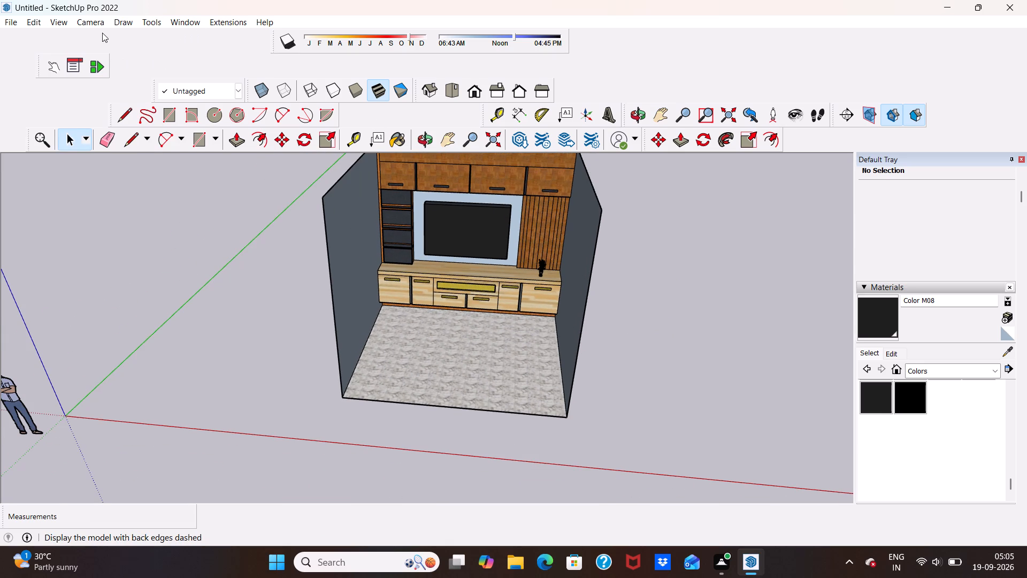
# Import the plant stand model blómastandur from Downloads and place it outside the room, beside the side wall next to the slatted panel.
pyautogui.click(16, 23)
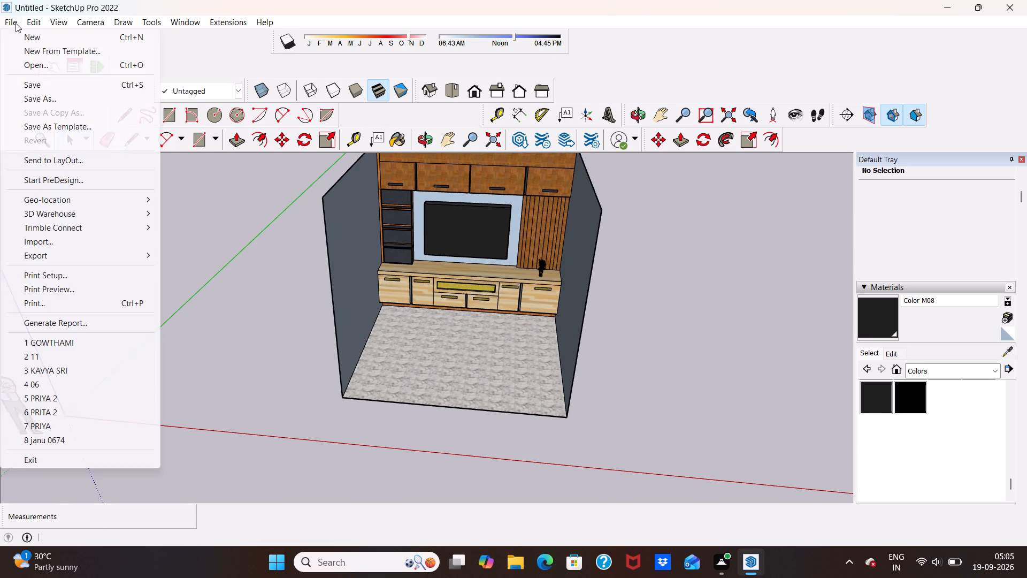
pyautogui.click(86, 237)
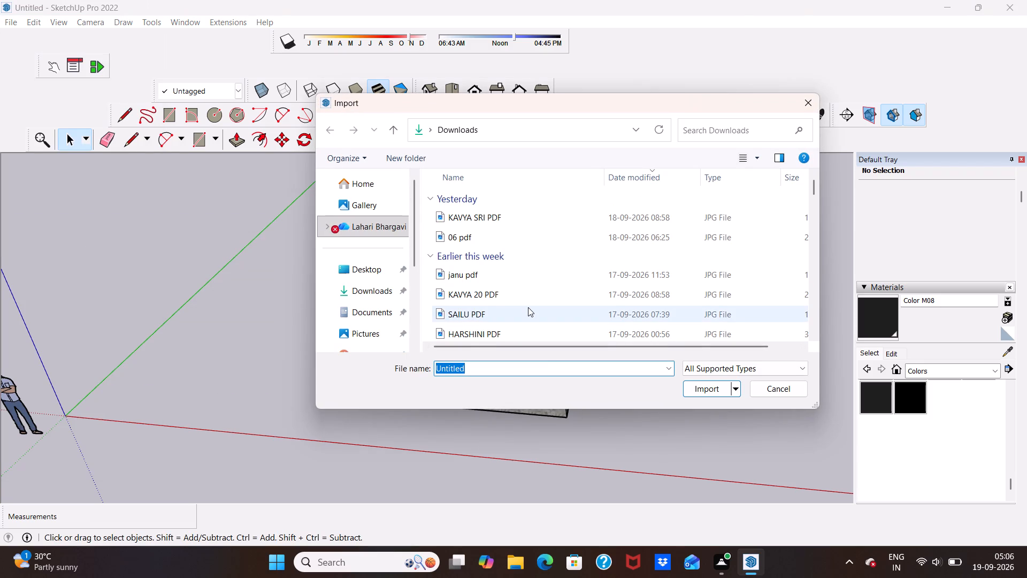
pyautogui.scroll(-2, 528, 307)
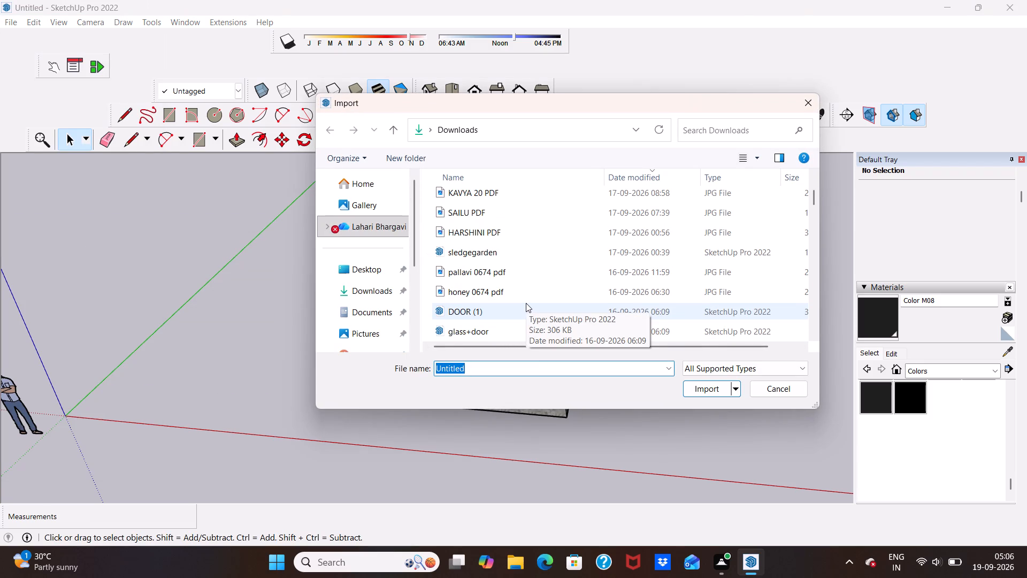
pyautogui.scroll(-1, 517, 307)
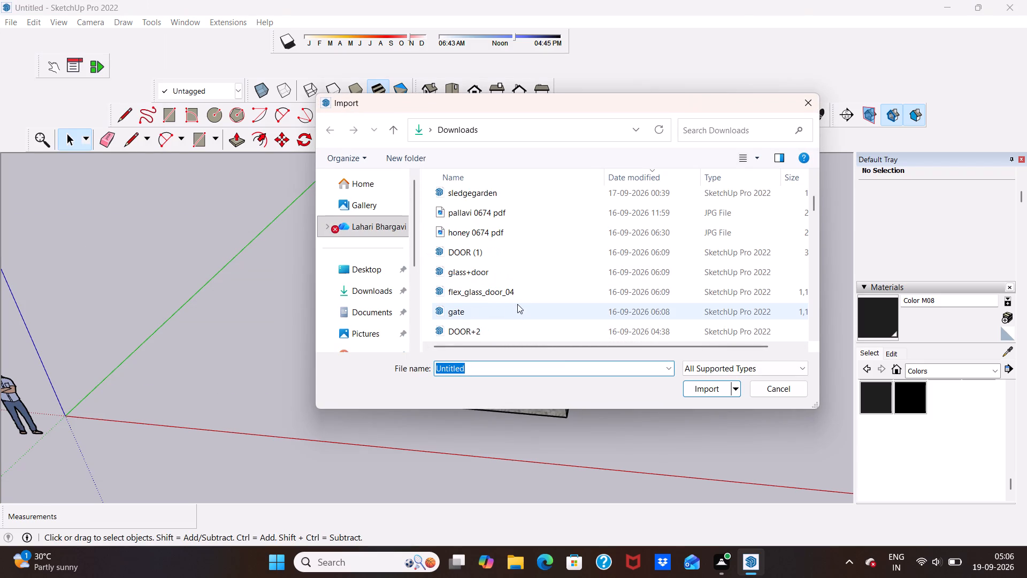
pyautogui.scroll(-2, 518, 299)
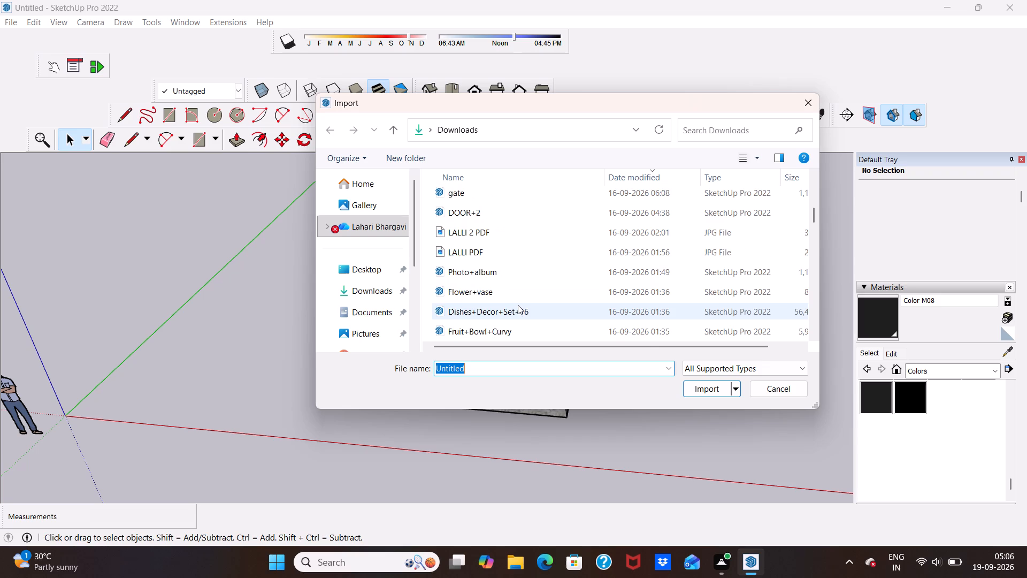
pyautogui.scroll(-1, 530, 314)
pyautogui.scroll(-1, 474, 308)
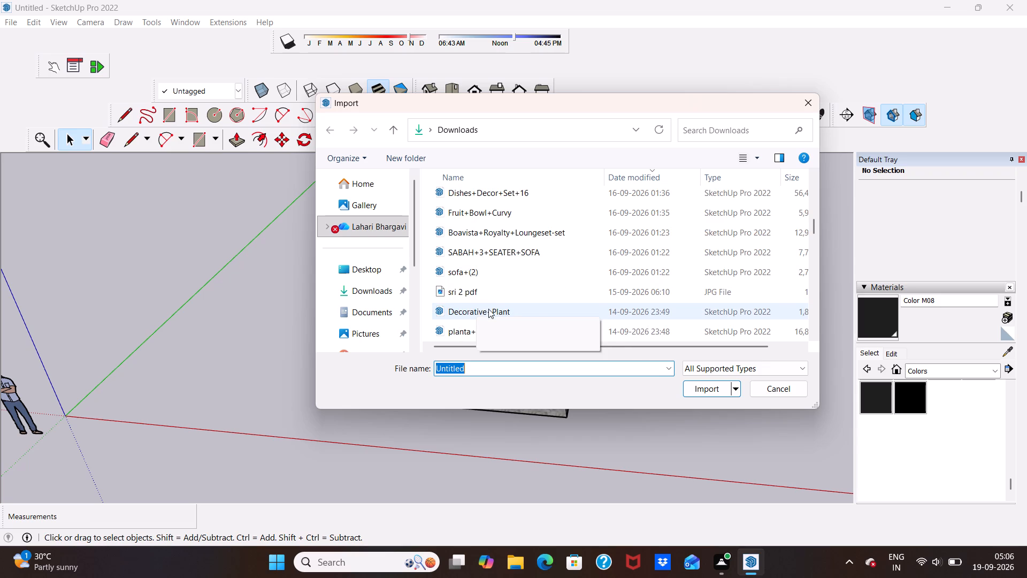
pyautogui.scroll(-1, 488, 309)
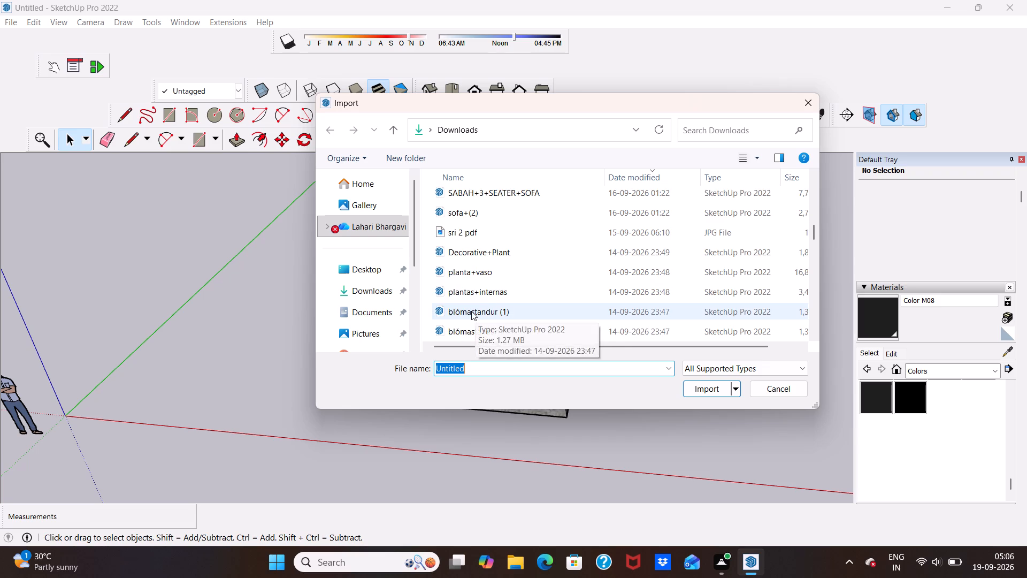
pyautogui.click(461, 336)
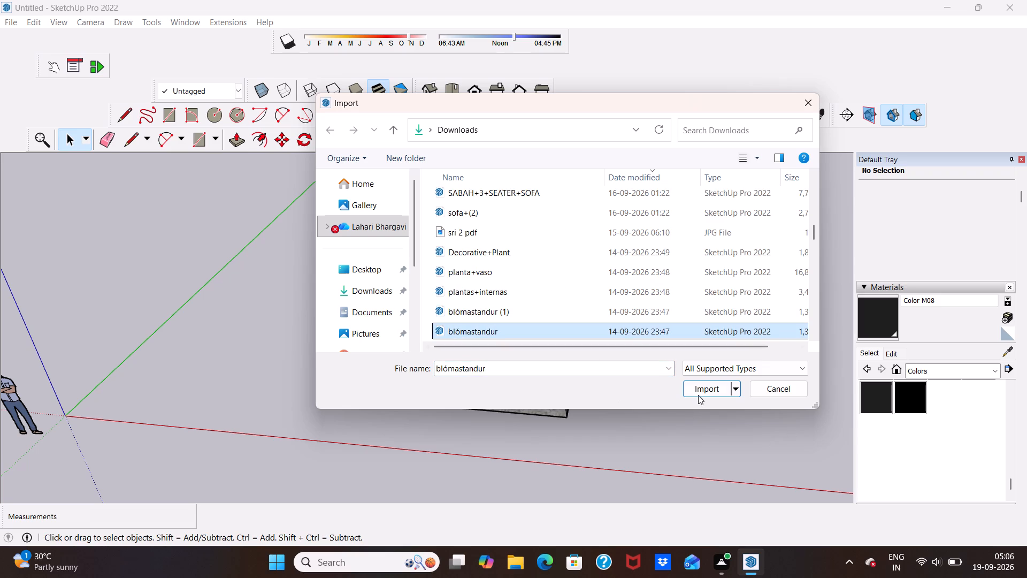
pyautogui.click(696, 391)
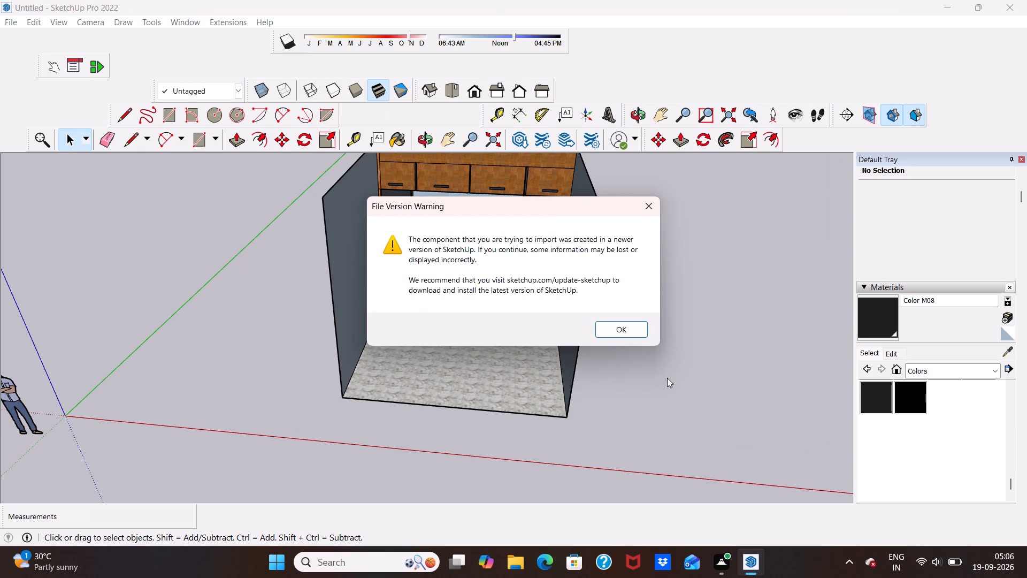
pyautogui.click(627, 327)
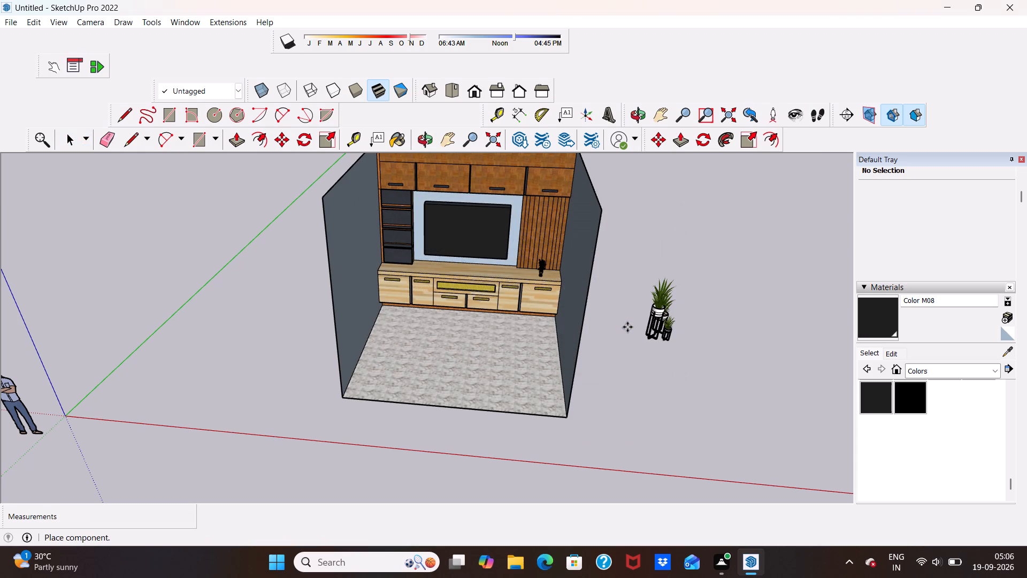
pyautogui.click(627, 327)
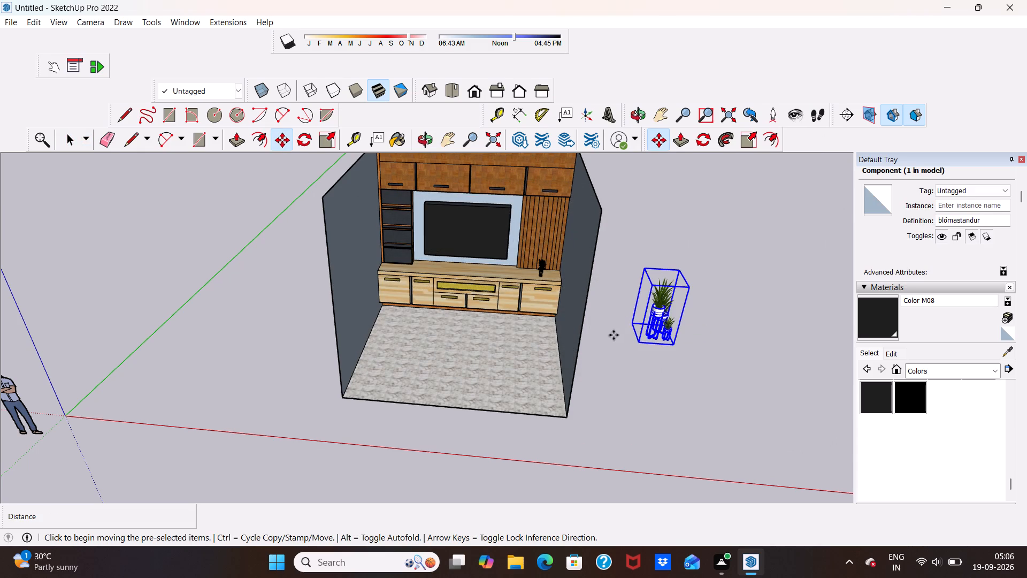
# Examine the imported blómastandur plant stand set up close beside the room's side wall.
pyautogui.press('space')
pyautogui.moveTo(703, 416); pyautogui.dragTo(683, 328, button='middle')
pyautogui.scroll(5, 673, 325)
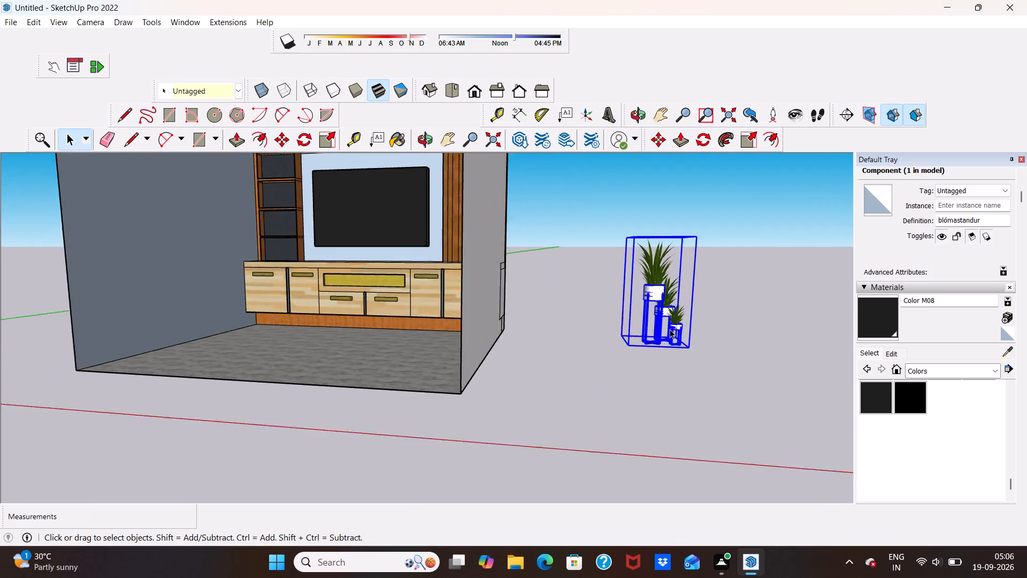
pyautogui.scroll(2, 670, 329)
pyautogui.scroll(-4, 670, 330)
pyautogui.scroll(12, 672, 305)
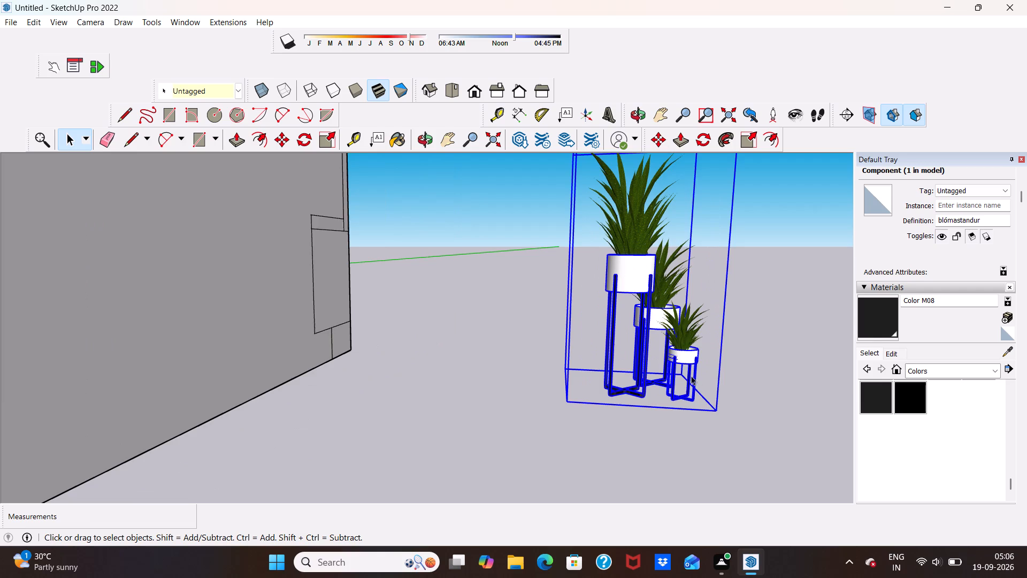
pyautogui.scroll(-4, 676, 359)
pyautogui.click(742, 327)
pyautogui.scroll(2, 620, 330)
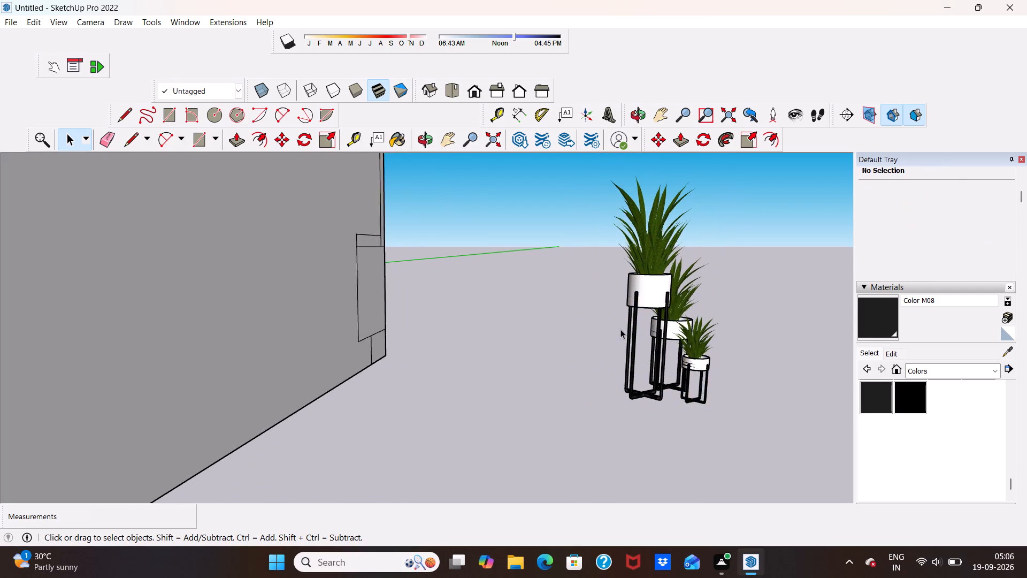
pyautogui.scroll(1, 620, 329)
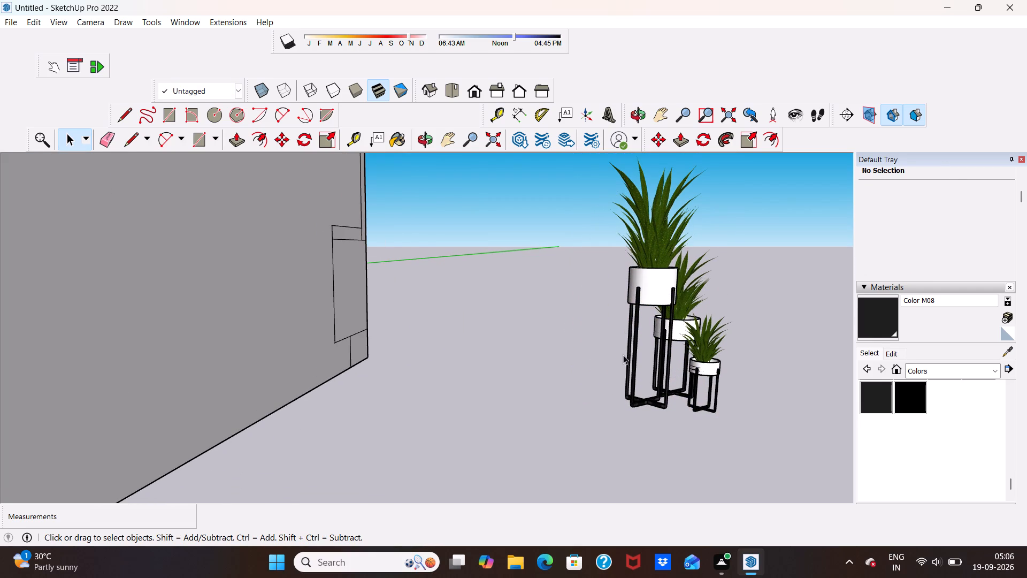
pyautogui.scroll(-13, 623, 355)
pyautogui.scroll(8, 648, 318)
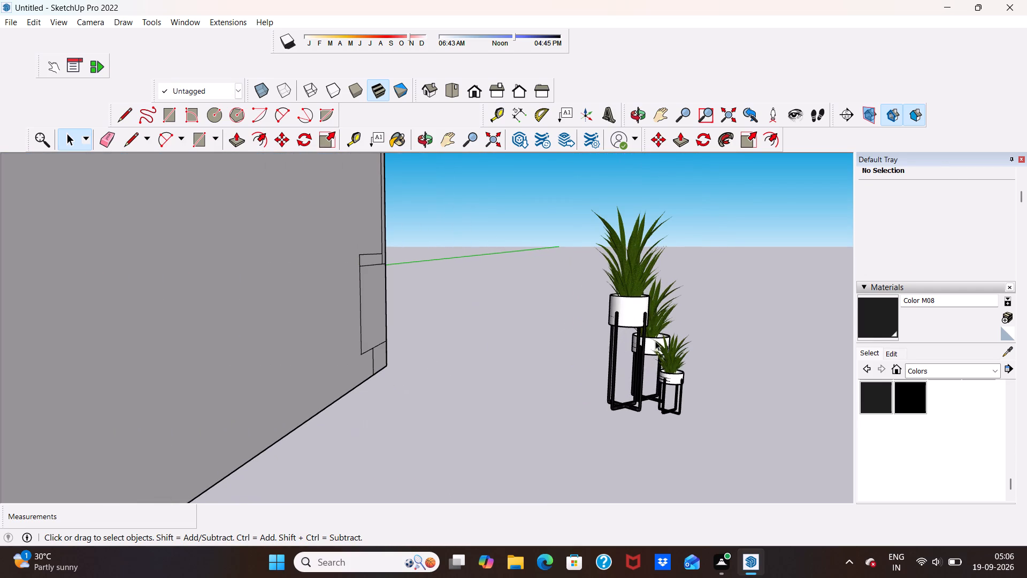
# Explode the blómastandur component standing outside the room.
pyautogui.keyDown('ctrl'); pyautogui.click(612, 370); pyautogui.keyUp('ctrl')
pyautogui.keyDown('ctrl'); pyautogui.click(549, 386); pyautogui.keyUp('ctrl')
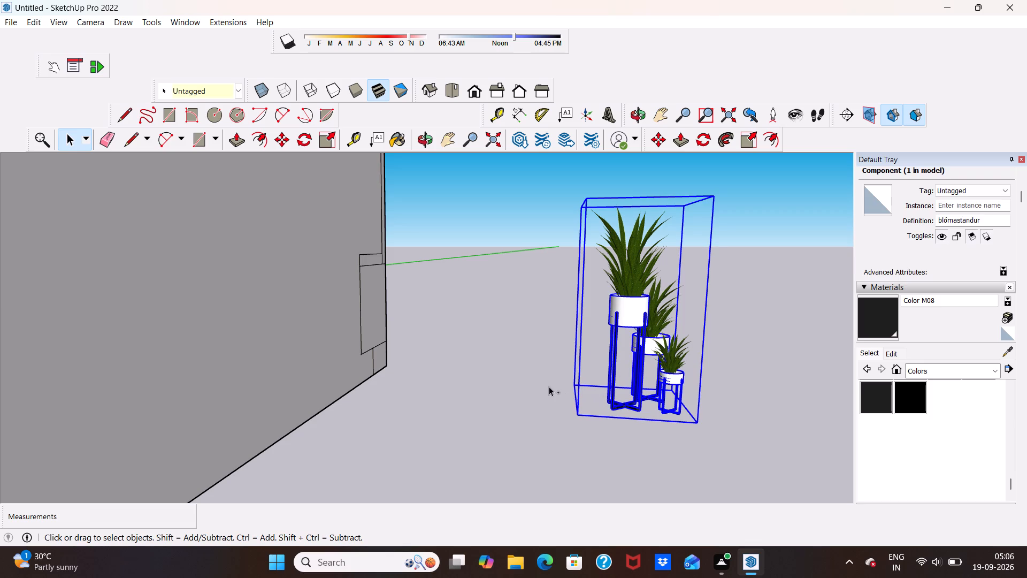
pyautogui.rightClick(600, 374)
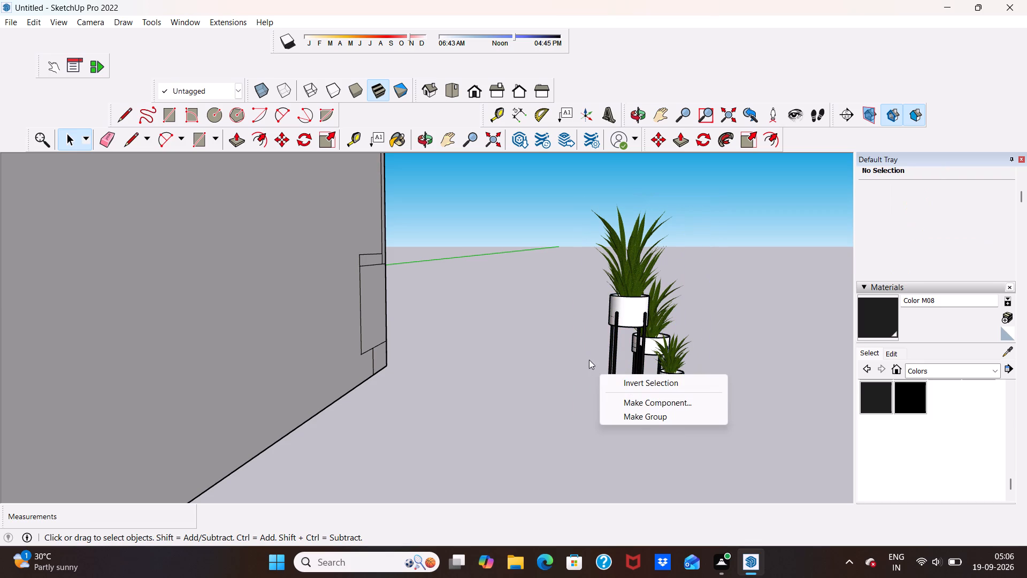
pyautogui.click(612, 332)
pyautogui.rightClick(612, 330)
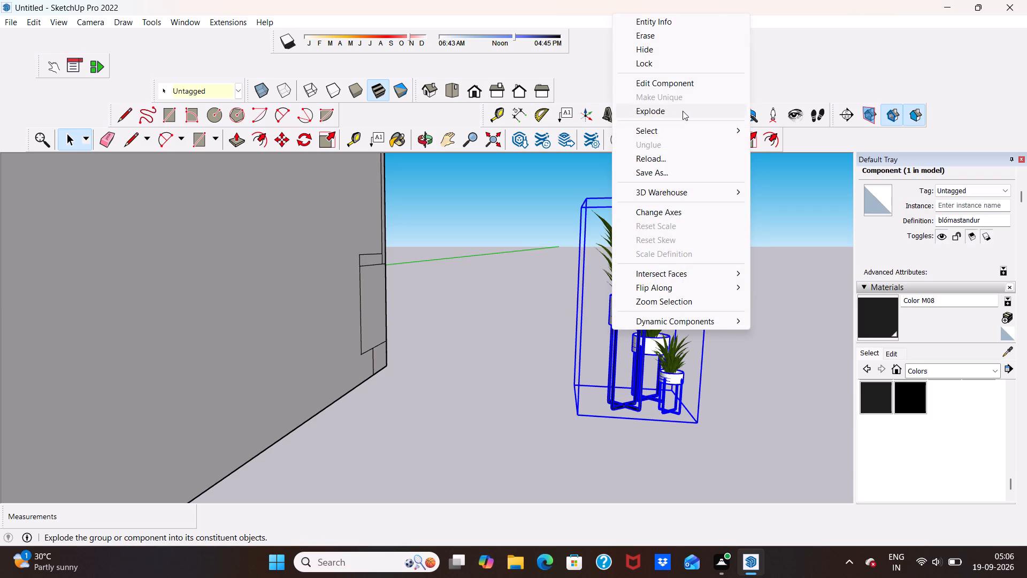
pyautogui.click(683, 111)
# Open the exploded plant stand's group of three potted plants for editing.
pyautogui.scroll(3, 631, 370)
pyautogui.click(608, 346)
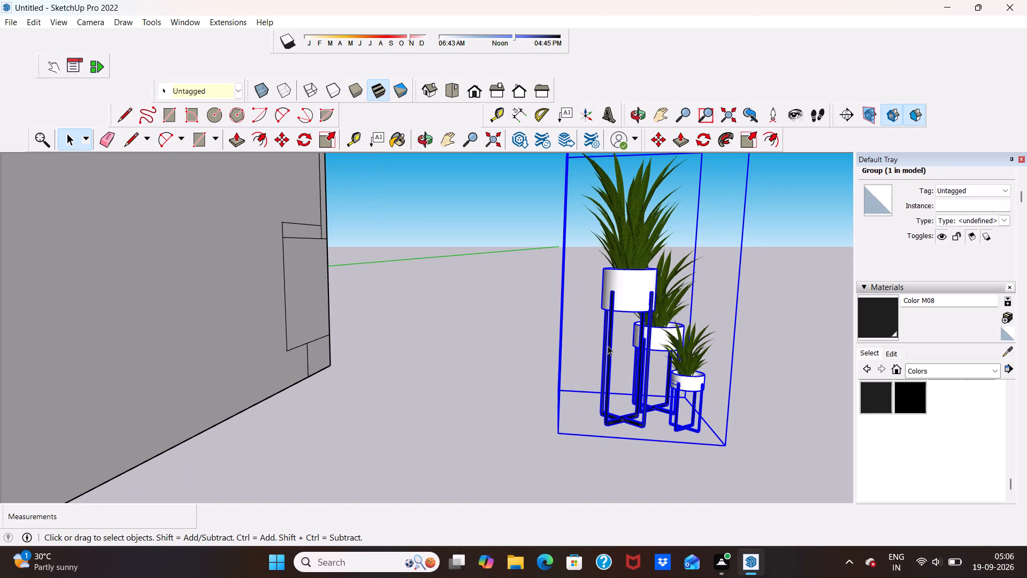
pyautogui.scroll(-6, 608, 345)
pyautogui.click(523, 377)
pyautogui.scroll(5, 596, 340)
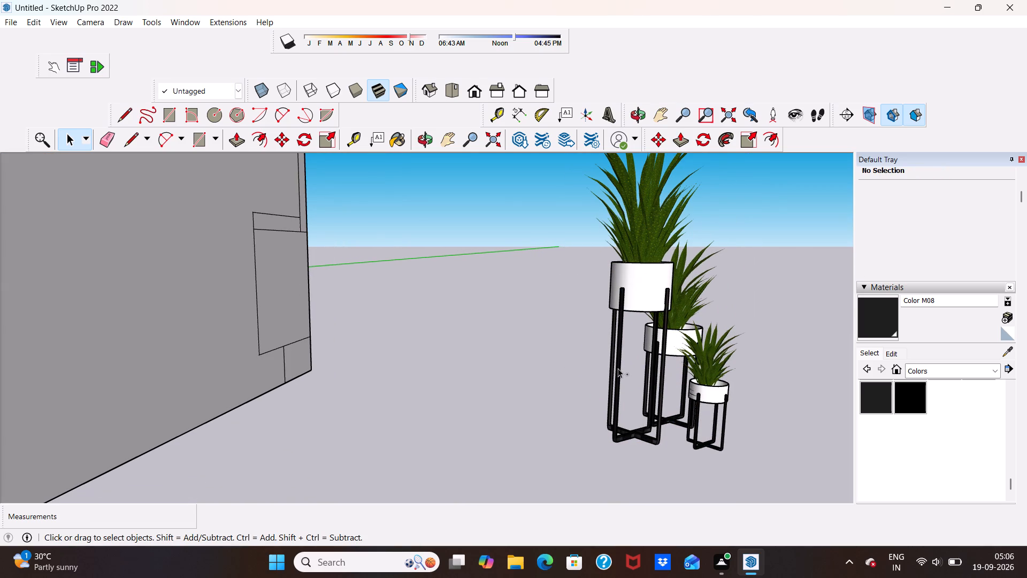
pyautogui.keyDown('ctrl'); pyautogui.click(618, 368); pyautogui.keyUp('ctrl')
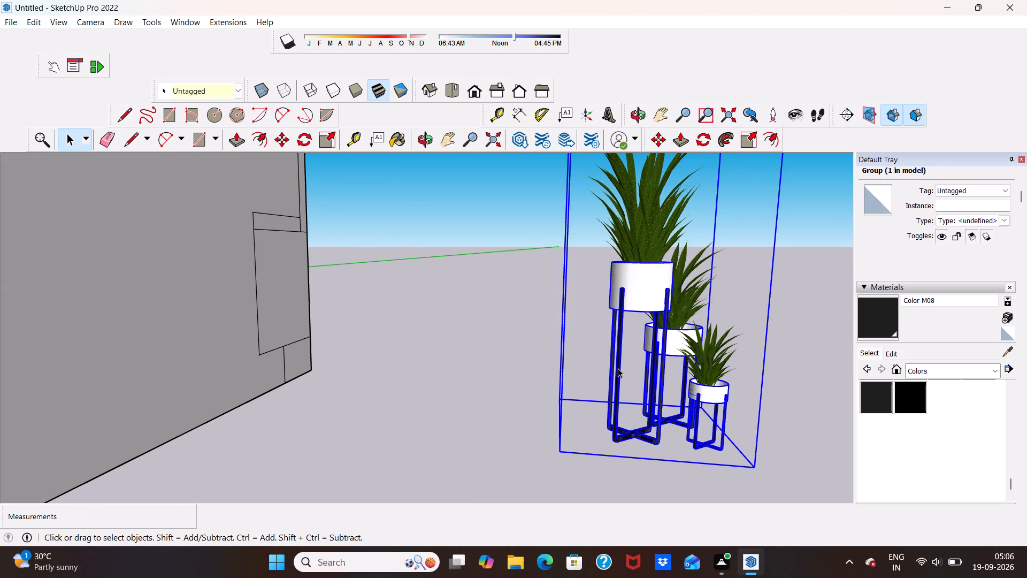
pyautogui.rightClick(618, 368)
pyautogui.rightClick(618, 368)
pyautogui.rightClick(611, 364)
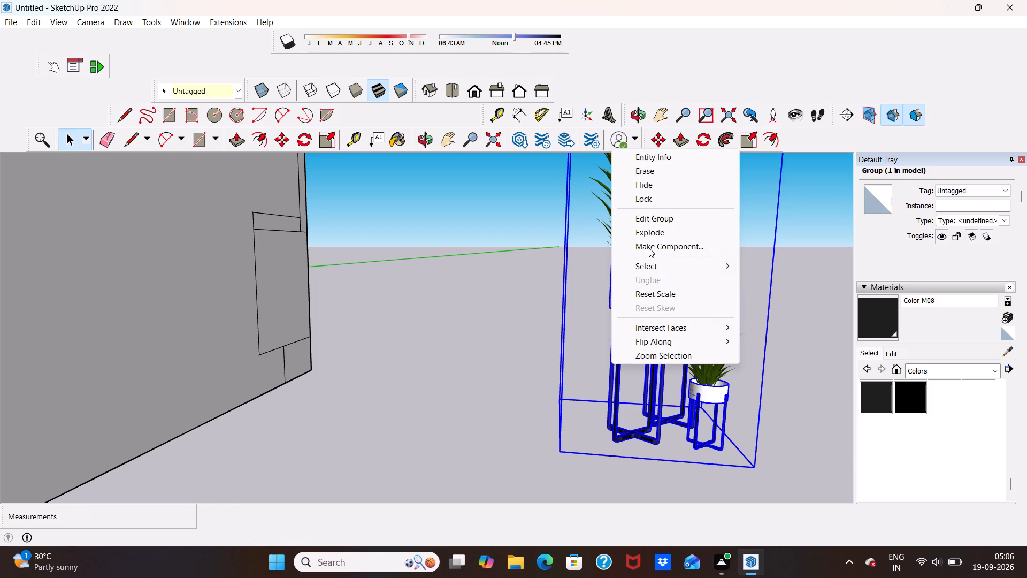
pyautogui.click(676, 215)
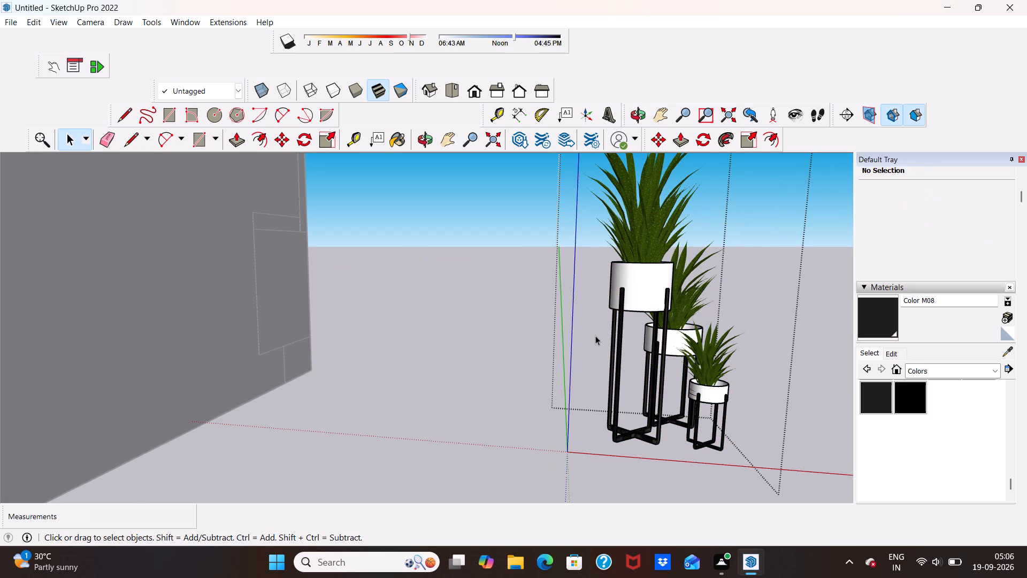
# Delete the tallest potted plant and its stand from the plant group.
pyautogui.scroll(-12, 597, 340)
pyautogui.scroll(6, 680, 299)
pyautogui.scroll(2, 595, 299)
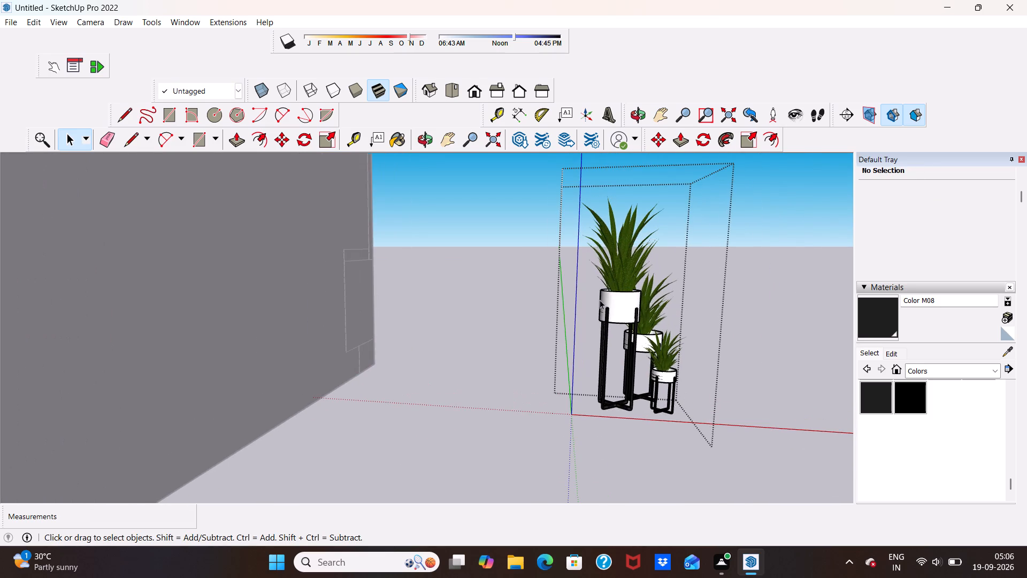
pyautogui.scroll(4, 600, 300)
pyautogui.moveTo(611, 320); pyautogui.dragTo(616, 316)
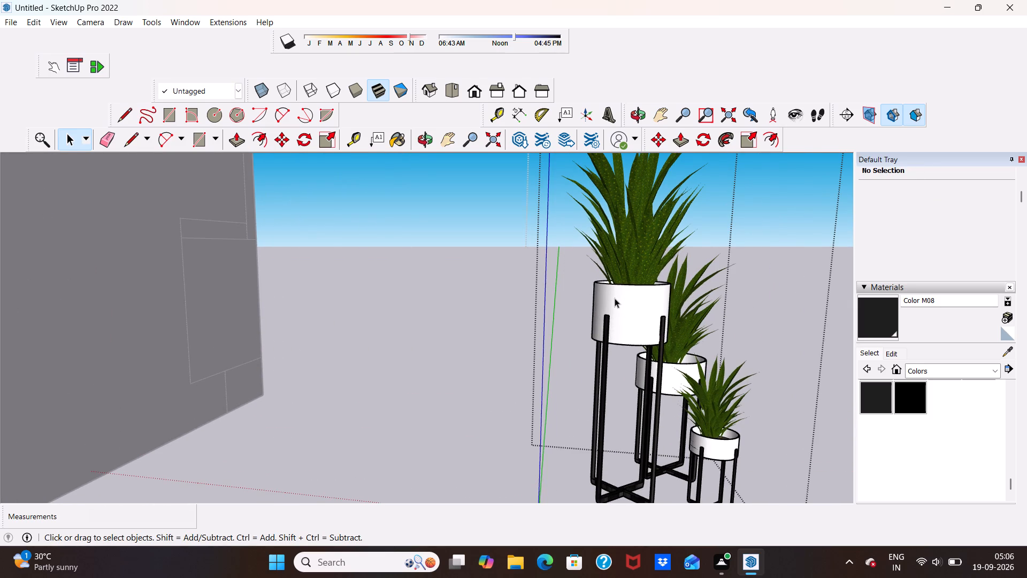
pyautogui.keyDown('ctrl'); pyautogui.click(628, 319); pyautogui.keyUp('ctrl')
pyautogui.scroll(-11, 629, 314)
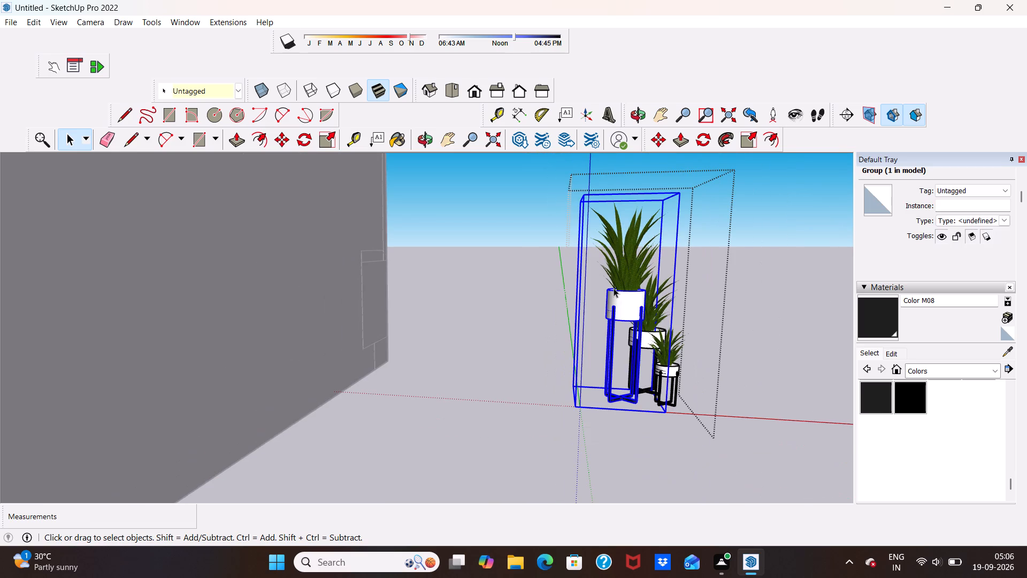
pyautogui.moveTo(661, 409); pyautogui.dragTo(539, 443, button='middle')
pyautogui.scroll(6, 550, 457)
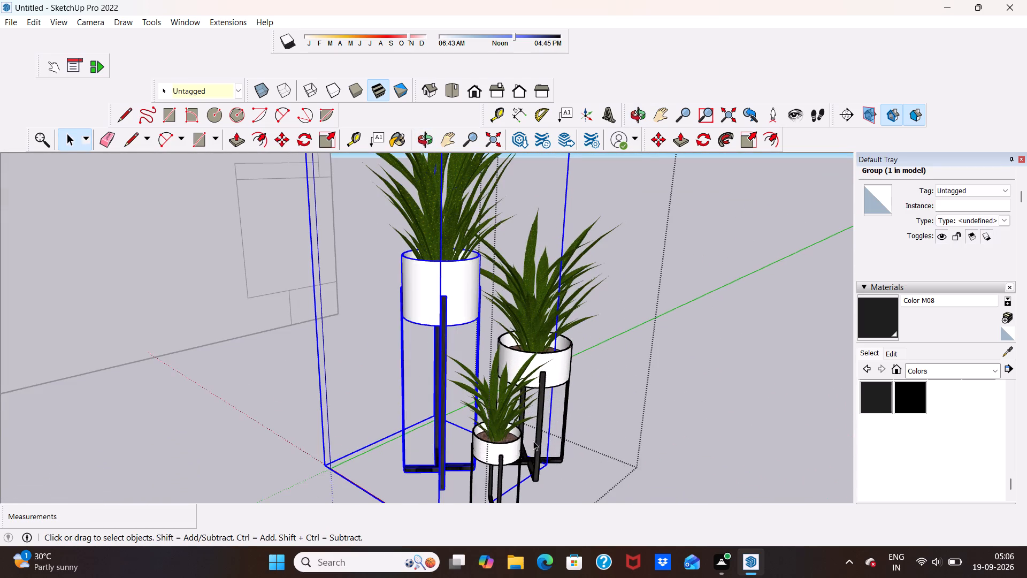
pyautogui.scroll(-6, 568, 382)
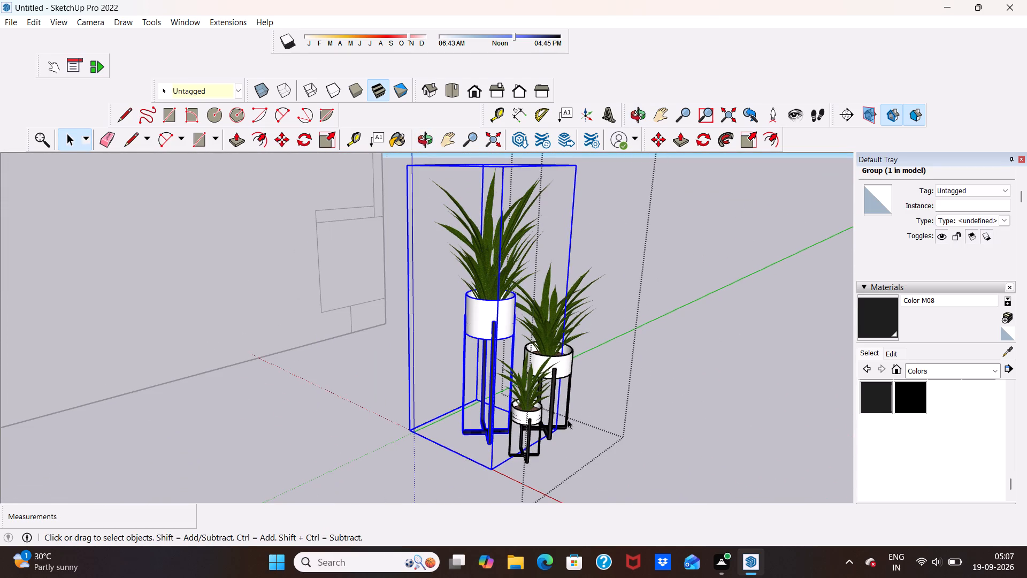
pyautogui.press('Delete')
# Delete the smallest potted plant and its stand from the group, keeping only the medium one.
pyautogui.moveTo(499, 422); pyautogui.dragTo(735, 400, button='middle')
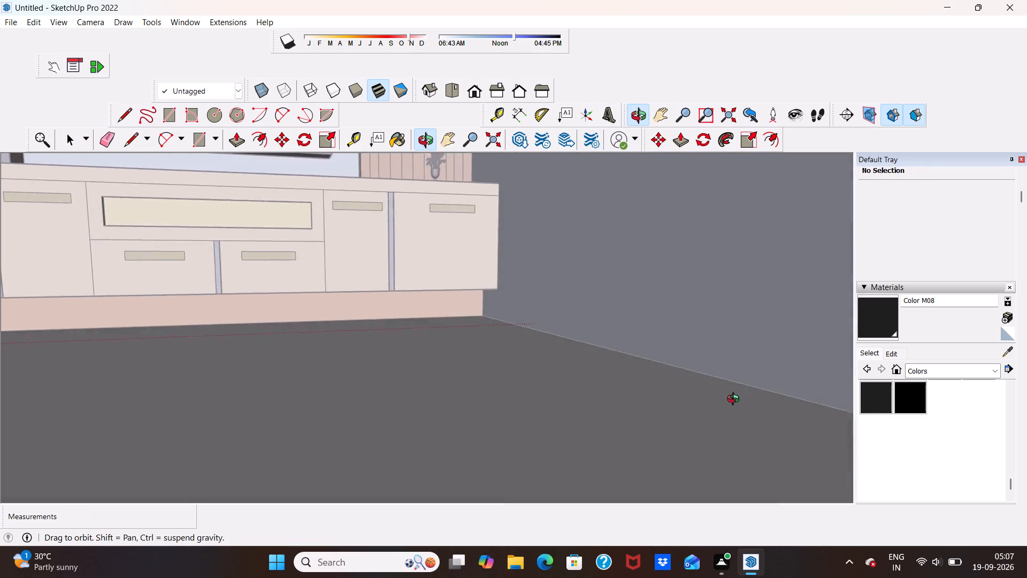
pyautogui.moveTo(735, 400); pyautogui.dragTo(539, 419, button='middle')
pyautogui.scroll(5, 619, 406)
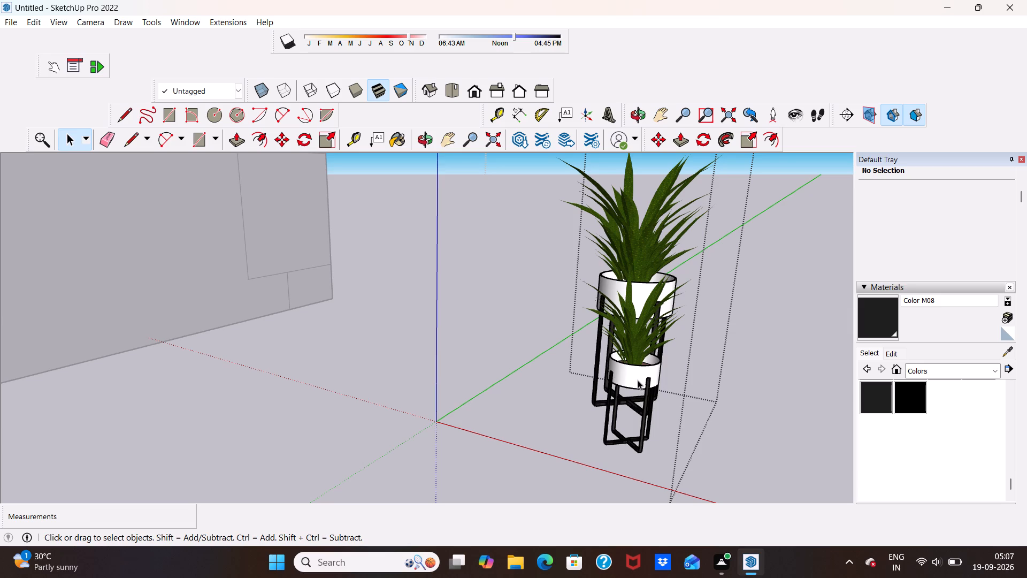
pyautogui.keyDown('ctrl'); pyautogui.click(637, 376); pyautogui.keyUp('ctrl')
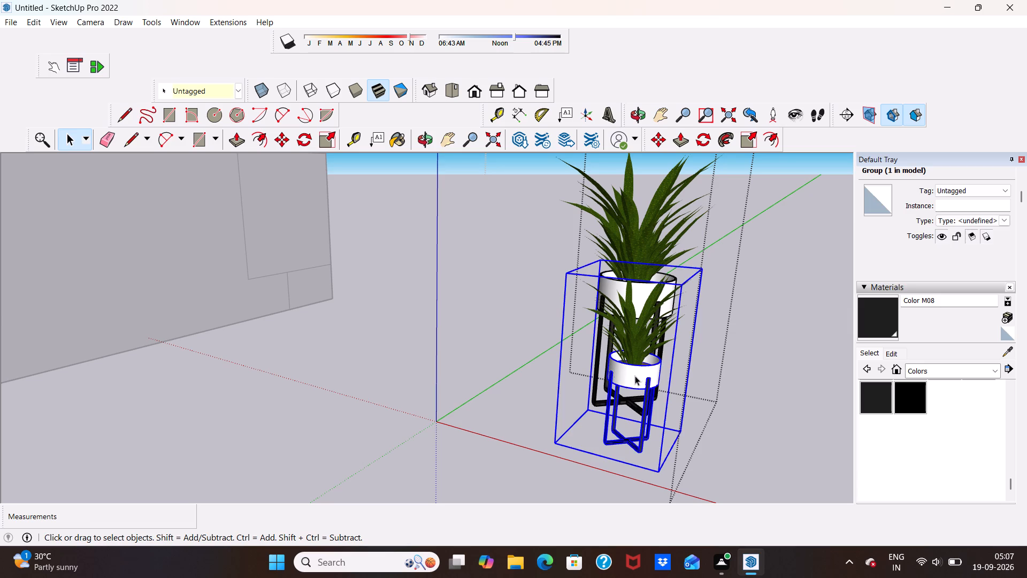
pyautogui.press('Delete')
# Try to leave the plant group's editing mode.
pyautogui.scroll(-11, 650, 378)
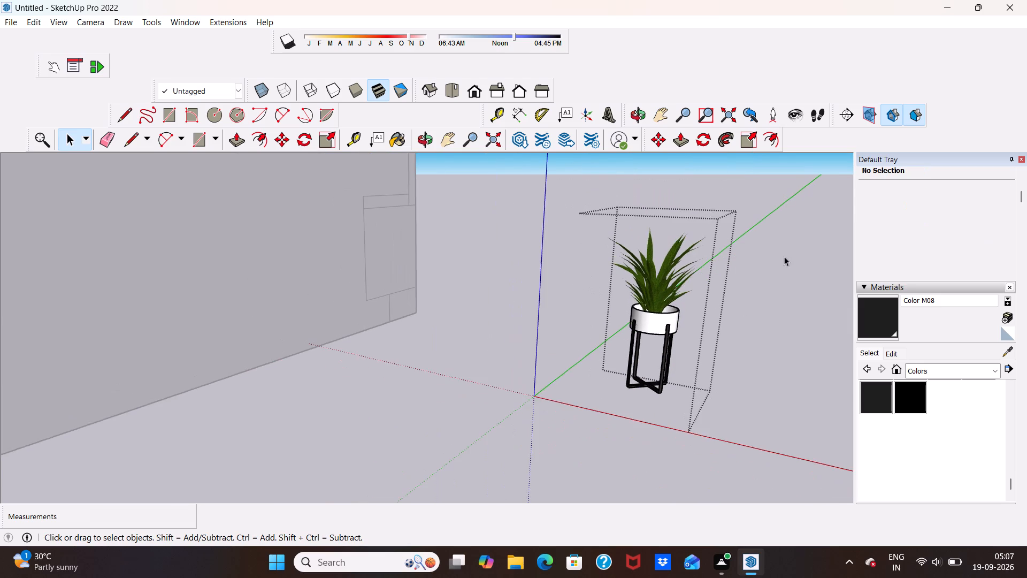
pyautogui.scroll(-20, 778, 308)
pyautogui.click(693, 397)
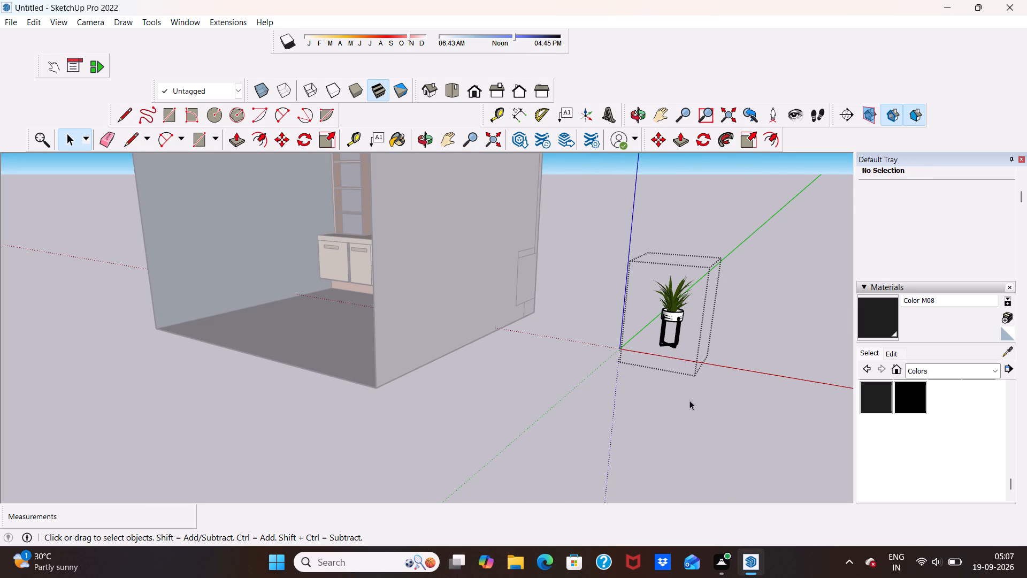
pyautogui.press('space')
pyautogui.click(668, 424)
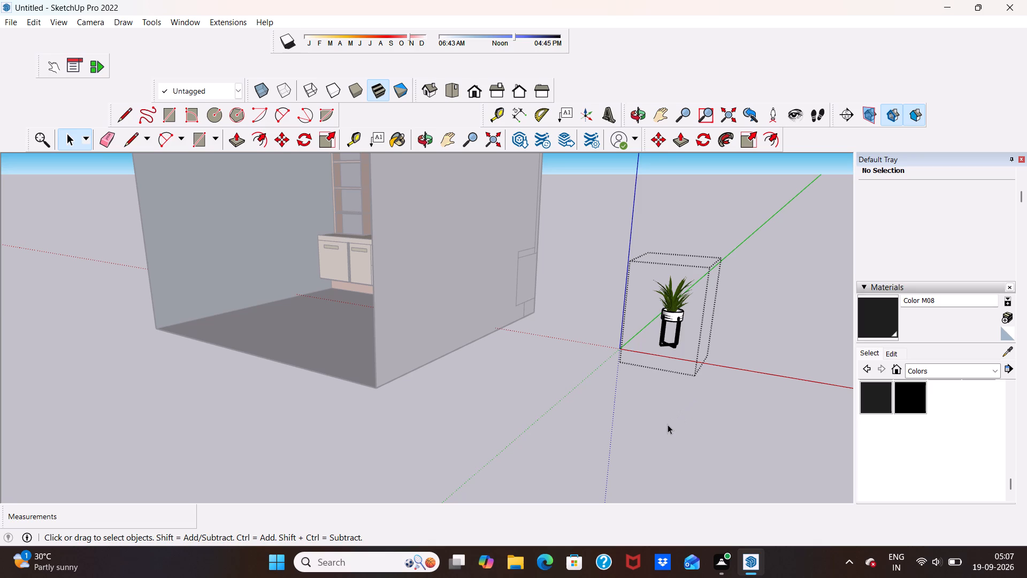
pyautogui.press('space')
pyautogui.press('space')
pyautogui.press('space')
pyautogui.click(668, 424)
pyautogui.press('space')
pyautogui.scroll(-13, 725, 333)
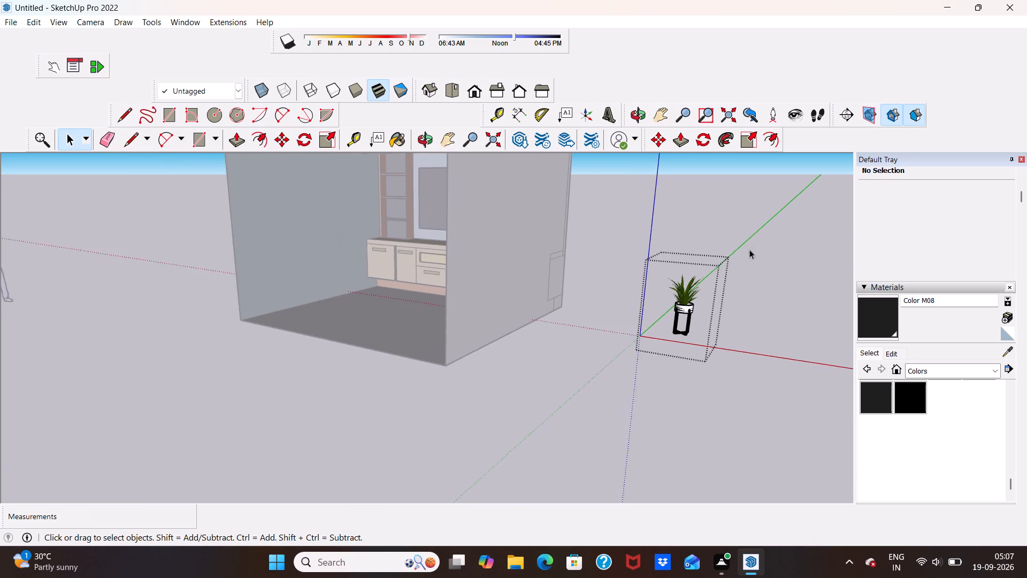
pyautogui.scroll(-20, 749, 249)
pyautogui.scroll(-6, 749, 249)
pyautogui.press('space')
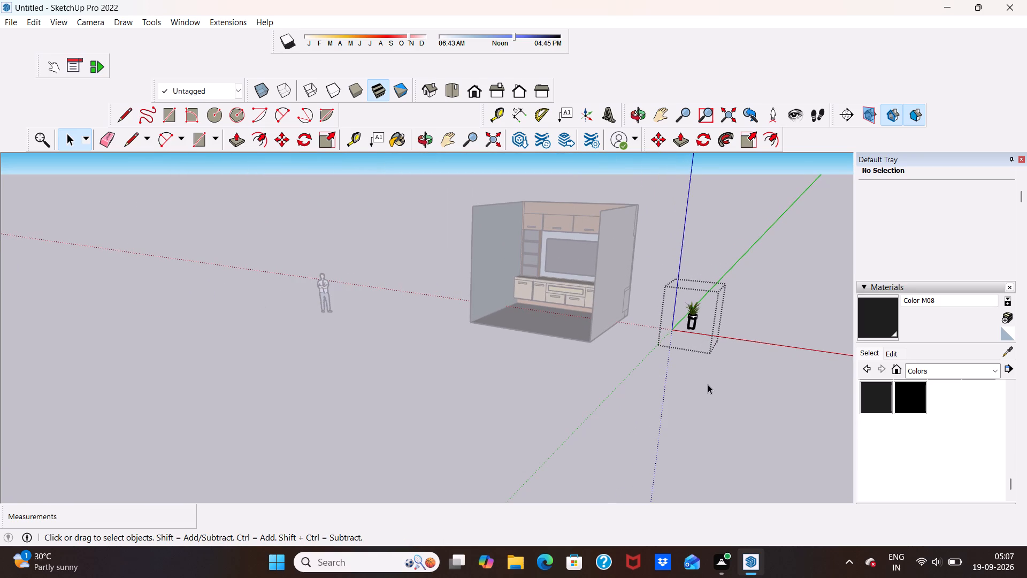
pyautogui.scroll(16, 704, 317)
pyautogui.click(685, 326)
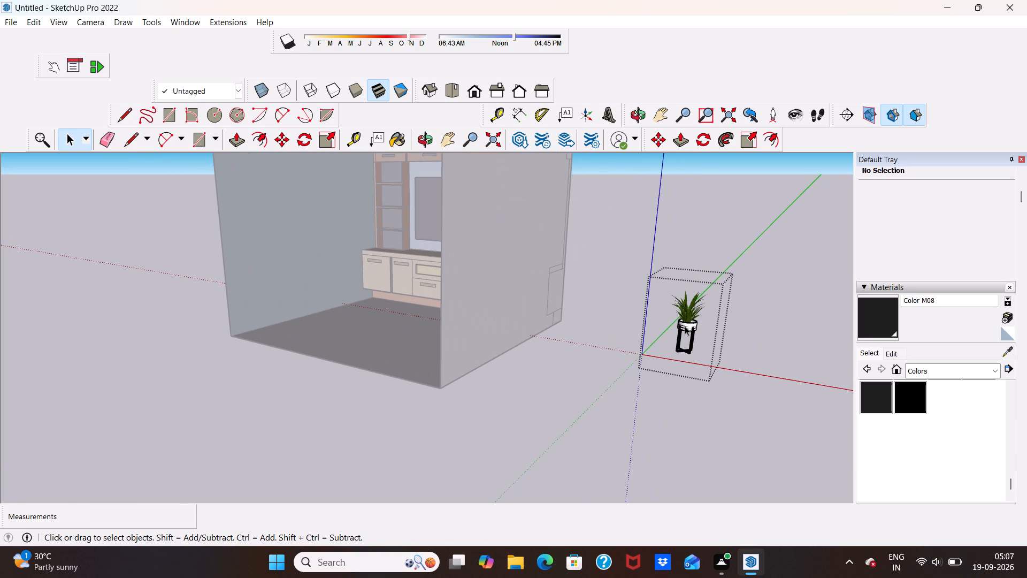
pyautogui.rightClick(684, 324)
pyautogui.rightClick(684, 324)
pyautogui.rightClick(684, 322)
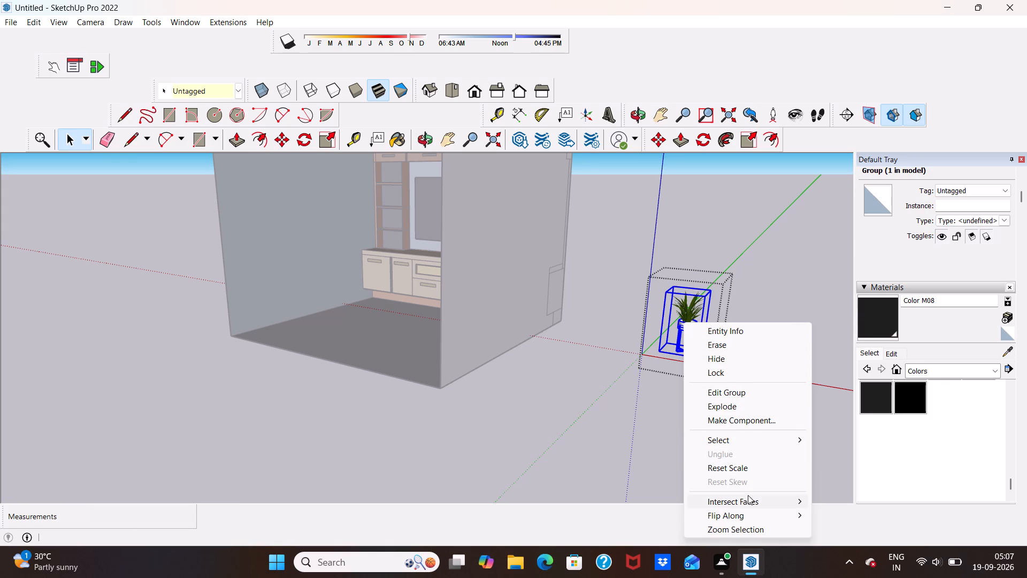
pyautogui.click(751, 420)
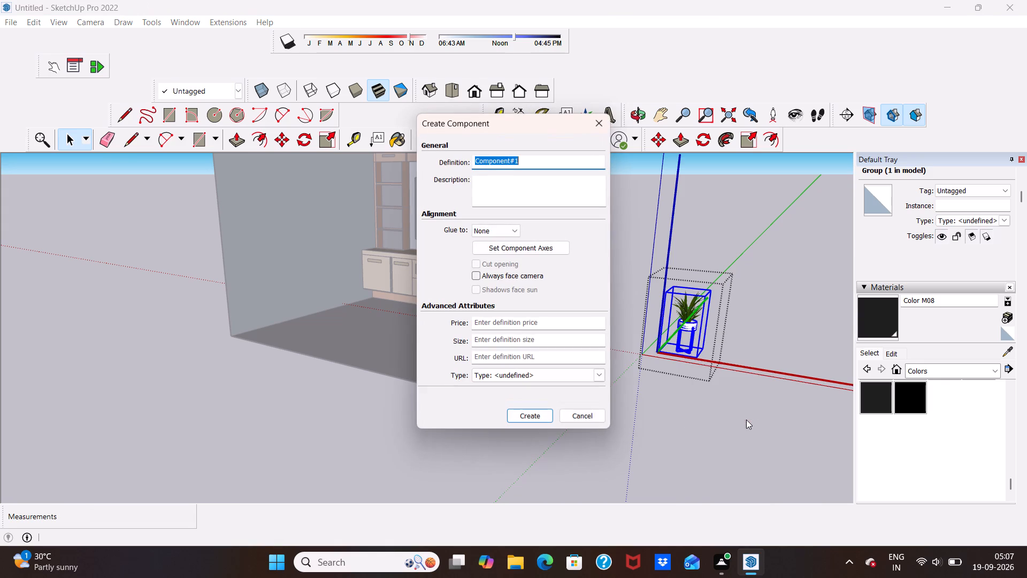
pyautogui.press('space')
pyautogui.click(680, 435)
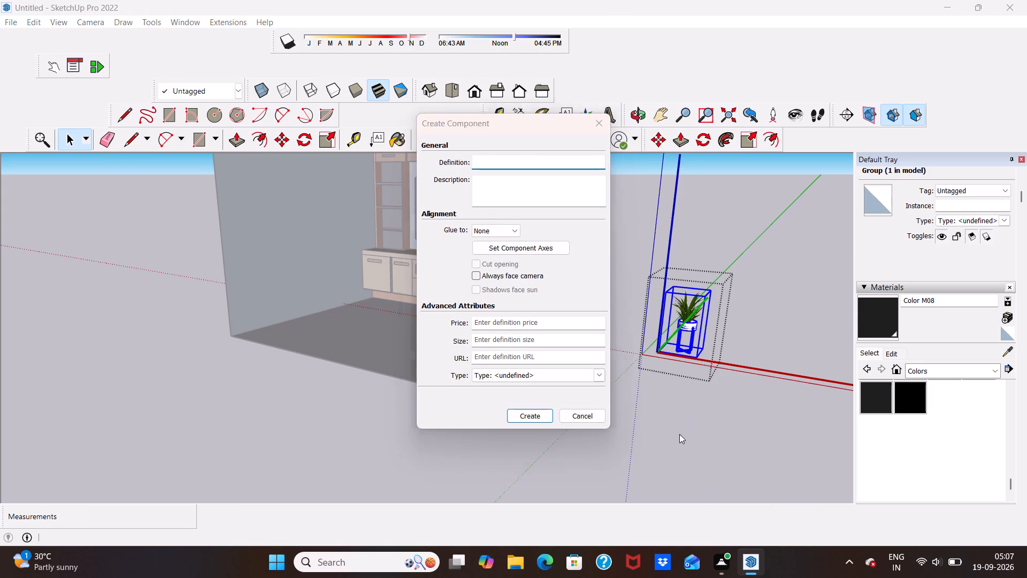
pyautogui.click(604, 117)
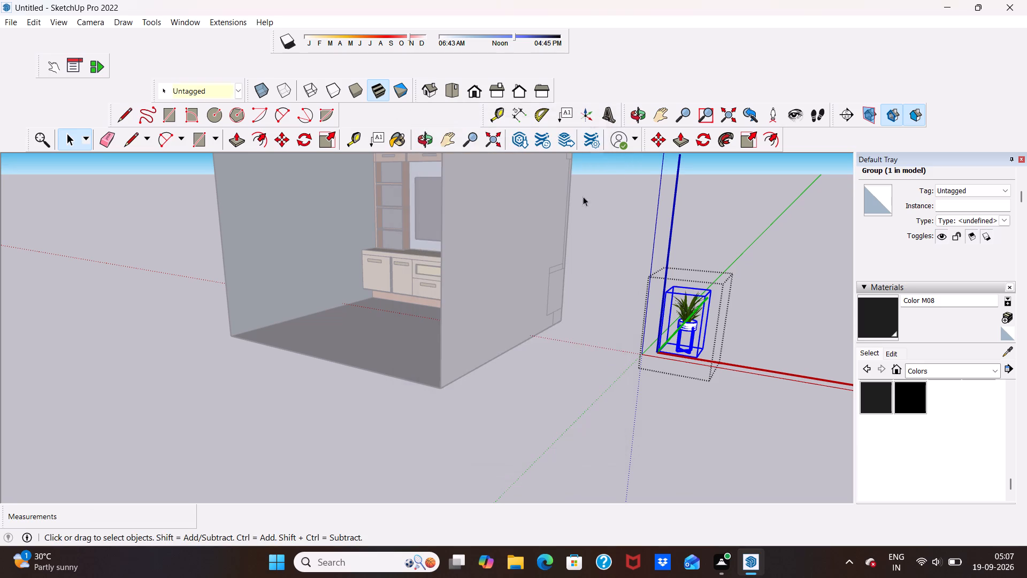
# Exit the plant group's editing mode and return to the whole model.
pyautogui.scroll(-19, 669, 370)
pyautogui.scroll(1, 712, 284)
pyautogui.scroll(-20, 712, 288)
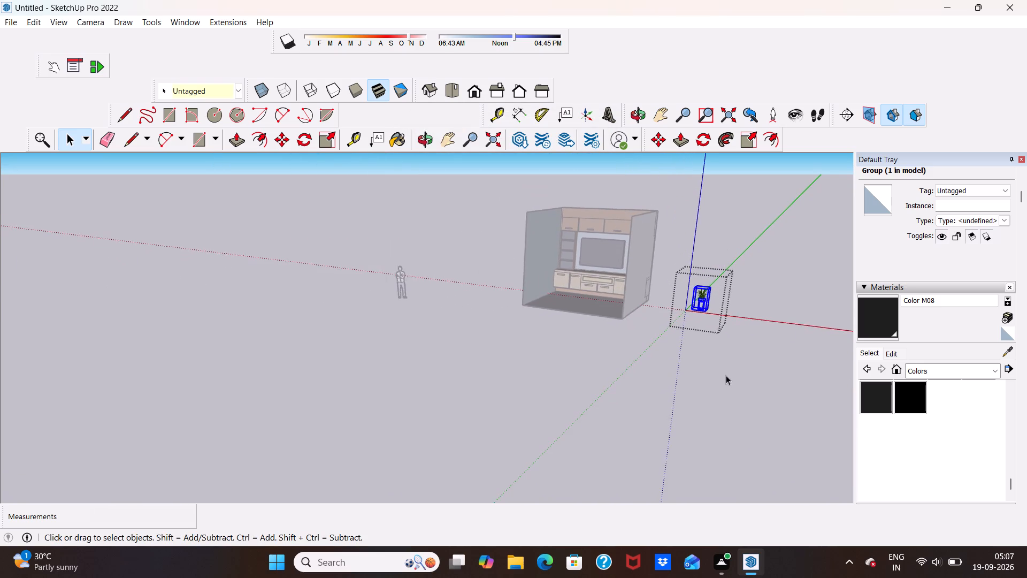
pyautogui.click(726, 377)
pyautogui.press('space')
pyautogui.press('space')
pyautogui.press('space')
pyautogui.press('space')
pyautogui.press('space')
pyautogui.press('space')
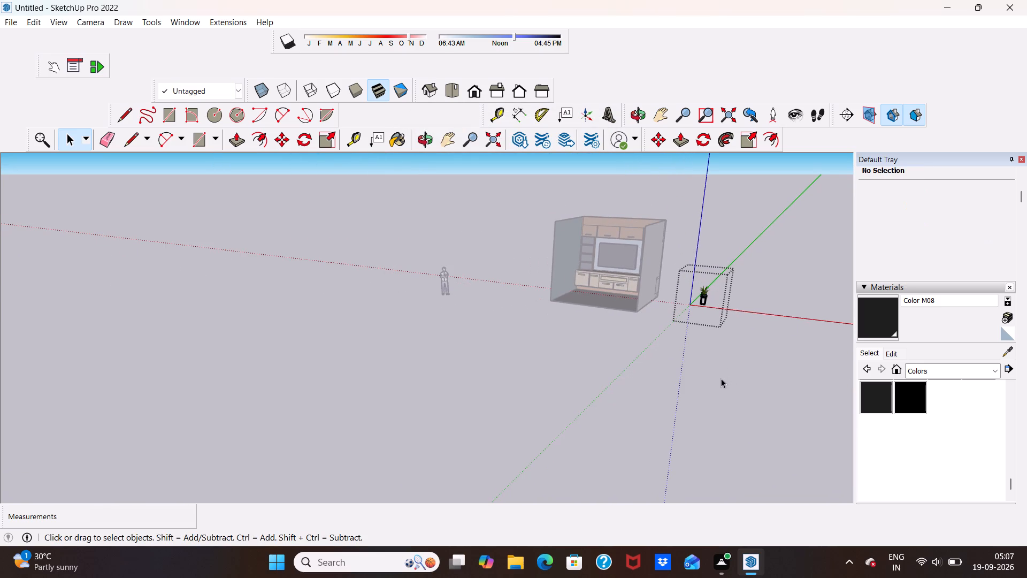
pyautogui.press('space')
pyautogui.press('space')
pyautogui.scroll(-14, 730, 336)
pyautogui.scroll(20, 723, 243)
pyautogui.scroll(2, 723, 243)
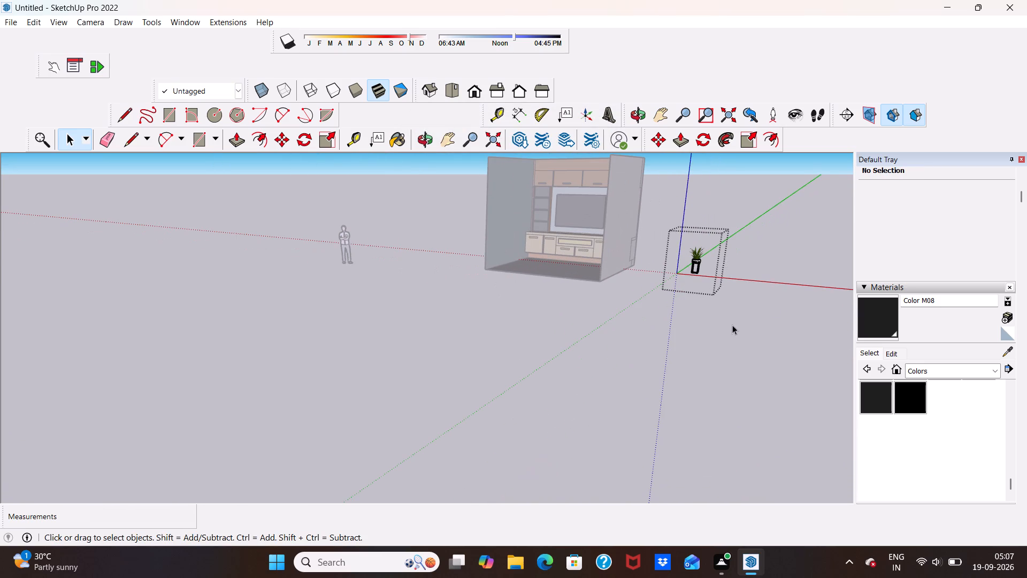
pyautogui.press('space')
pyautogui.doubleClick(741, 322)
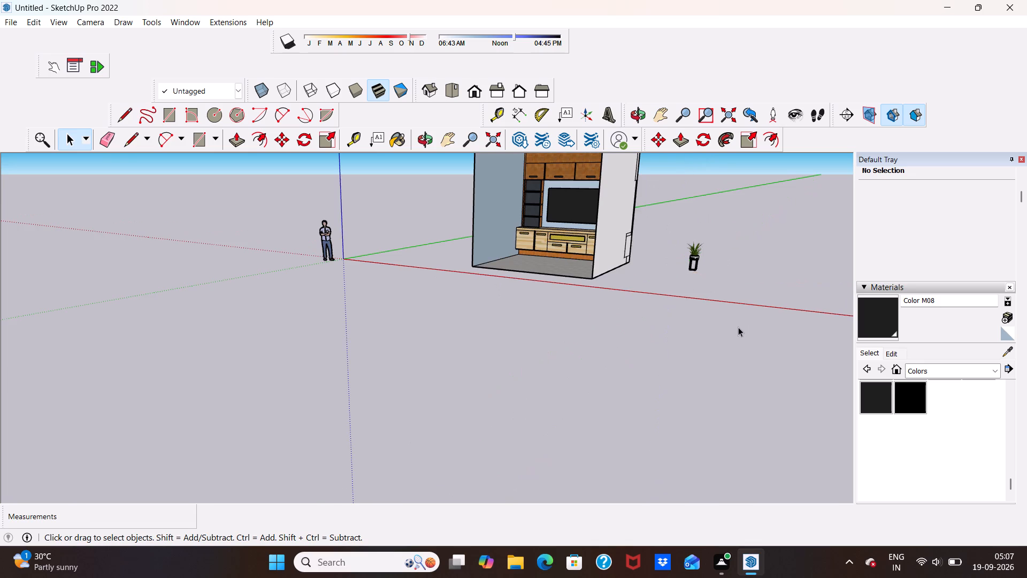
# Examine the TV unit room and the potted plant standing outside it from several angles.
pyautogui.scroll(-10, 742, 334)
pyautogui.scroll(1, 683, 287)
pyautogui.moveTo(623, 242); pyautogui.dragTo(696, 299, button='middle')
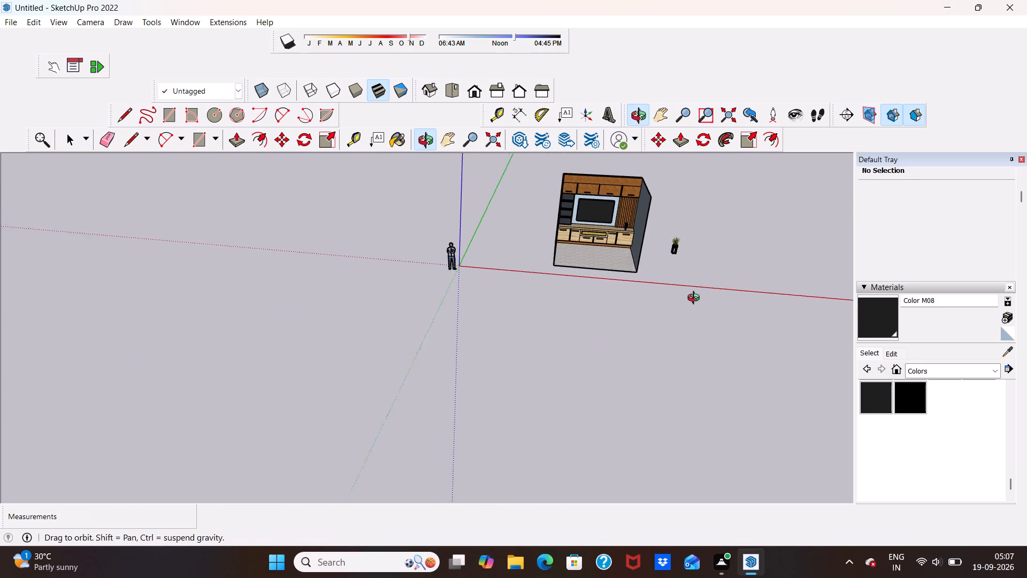
pyautogui.moveTo(696, 299); pyautogui.dragTo(683, 307, button='middle')
pyautogui.scroll(8, 597, 225)
pyautogui.moveTo(610, 281); pyautogui.dragTo(618, 242, button='middle')
pyautogui.scroll(1, 618, 242)
pyautogui.scroll(-4, 614, 250)
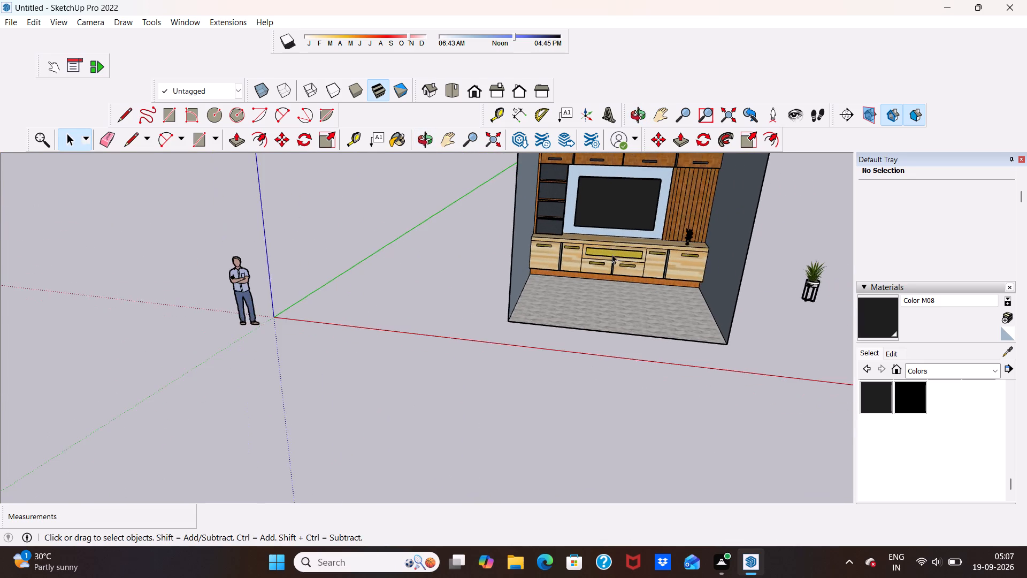
pyautogui.scroll(2, 608, 242)
pyautogui.moveTo(593, 236); pyautogui.dragTo(595, 293, button='middle')
pyautogui.scroll(-5, 594, 253)
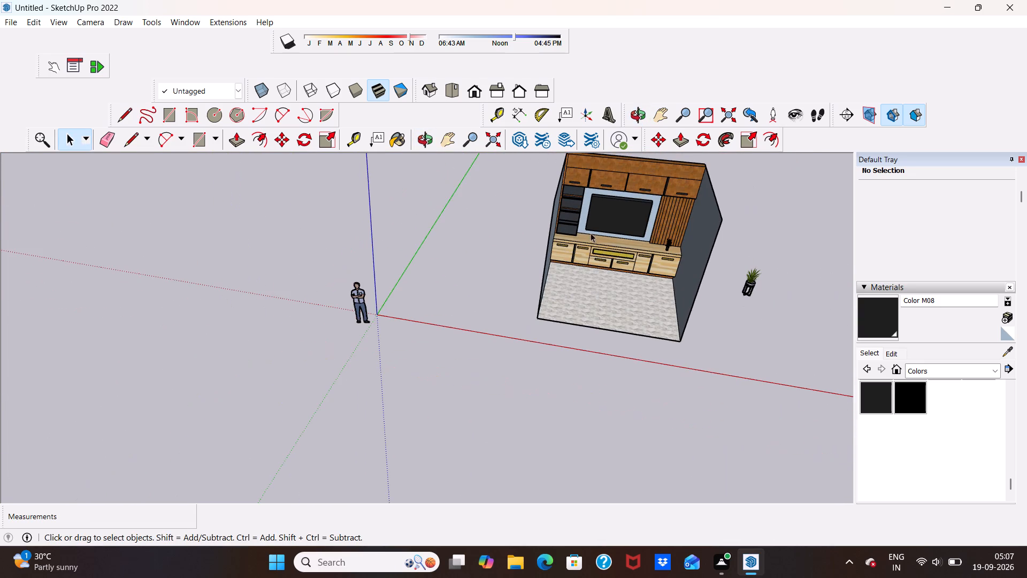
pyautogui.scroll(5, 729, 276)
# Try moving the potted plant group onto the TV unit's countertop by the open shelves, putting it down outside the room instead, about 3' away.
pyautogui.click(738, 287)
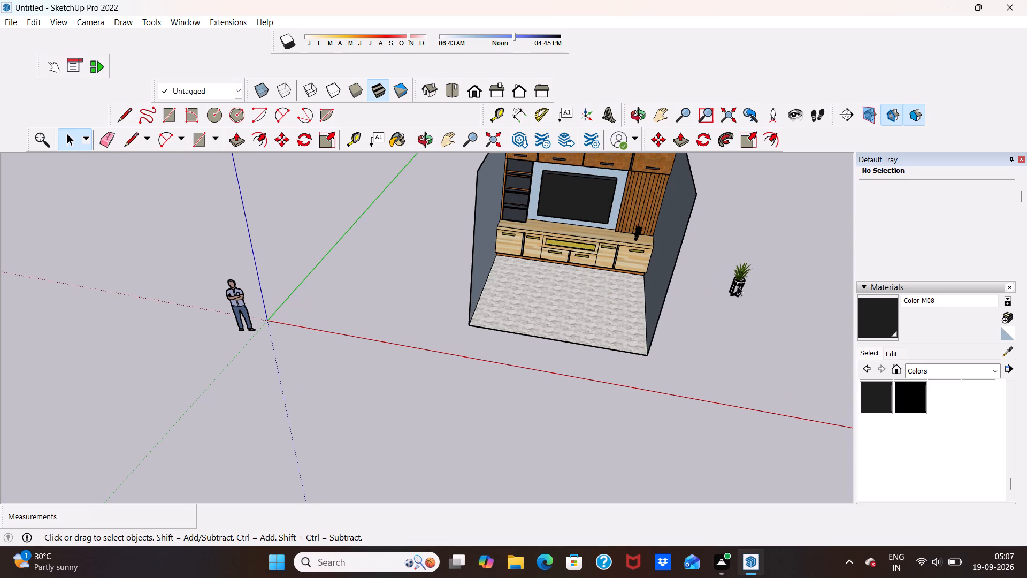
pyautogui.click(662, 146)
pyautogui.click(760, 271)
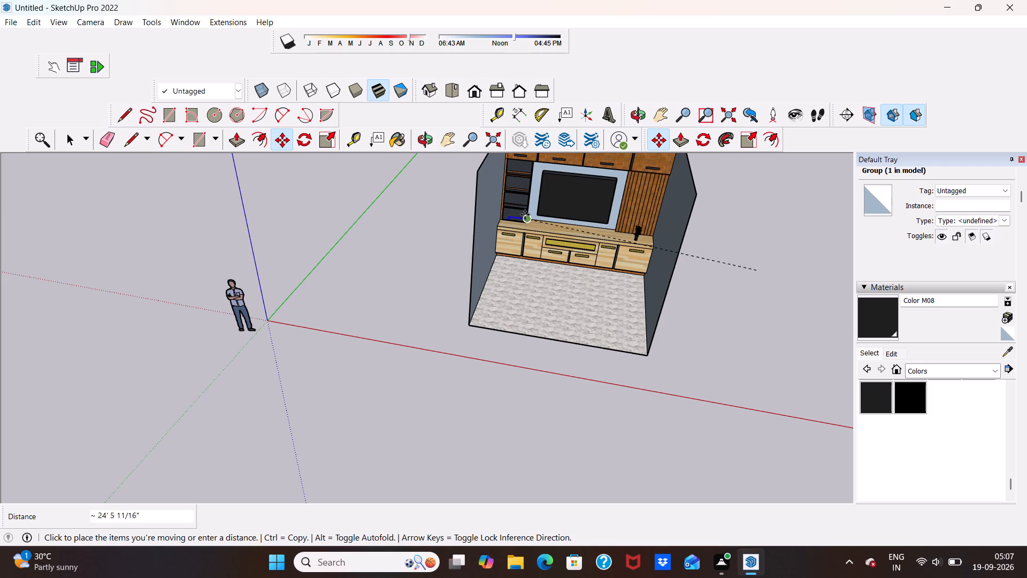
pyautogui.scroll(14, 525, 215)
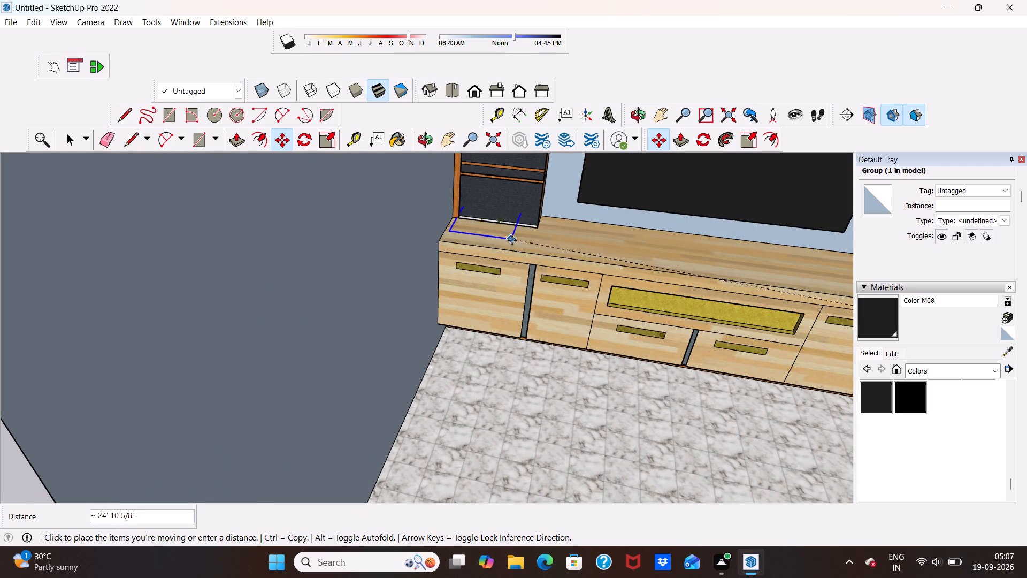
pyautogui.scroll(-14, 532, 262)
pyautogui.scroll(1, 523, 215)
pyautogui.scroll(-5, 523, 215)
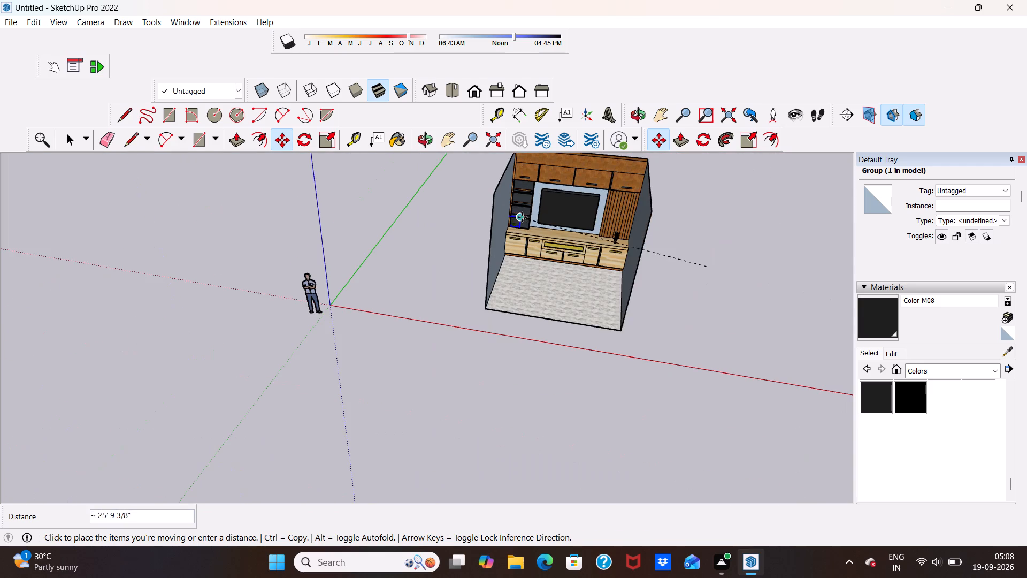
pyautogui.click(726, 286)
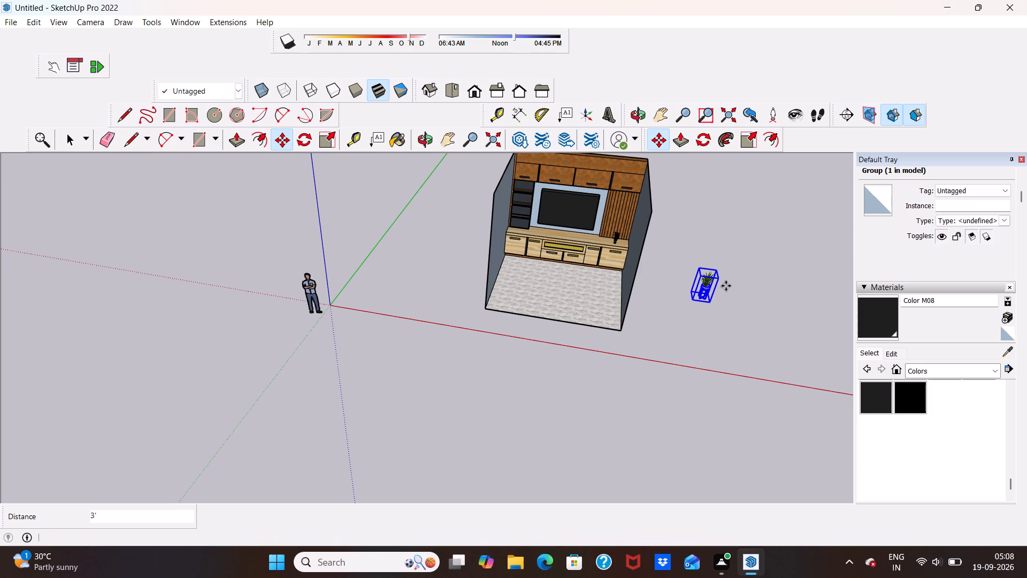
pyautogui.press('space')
# Examine the potted plant and the TV unit's countertop and open shelves as a possible spot for it.
pyautogui.moveTo(721, 331); pyautogui.dragTo(721, 282, button='middle')
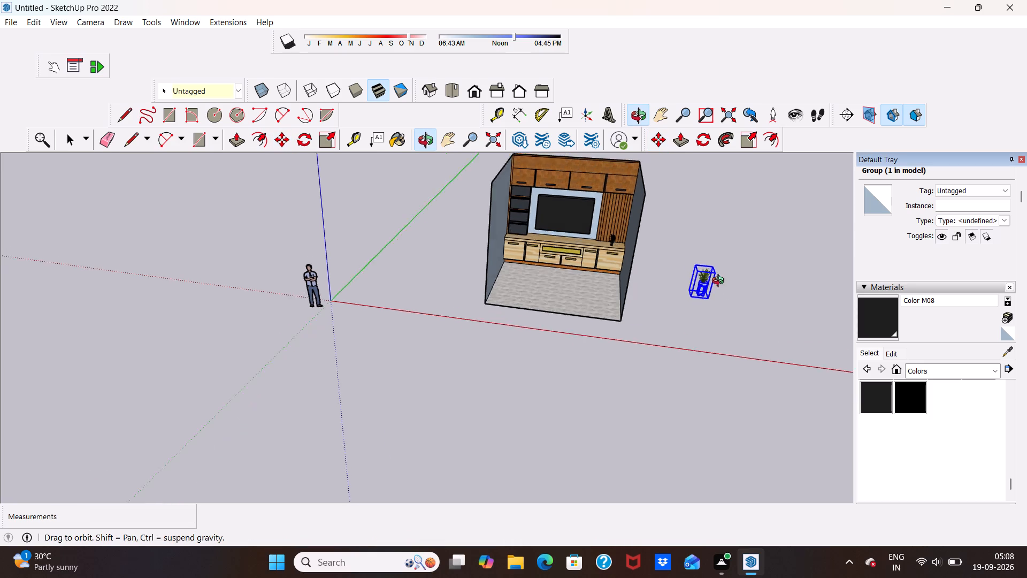
pyautogui.moveTo(721, 282); pyautogui.dragTo(707, 238, button='middle')
pyautogui.scroll(6, 718, 273)
pyautogui.moveTo(661, 302); pyautogui.dragTo(704, 362, button='middle')
pyautogui.scroll(7, 709, 272)
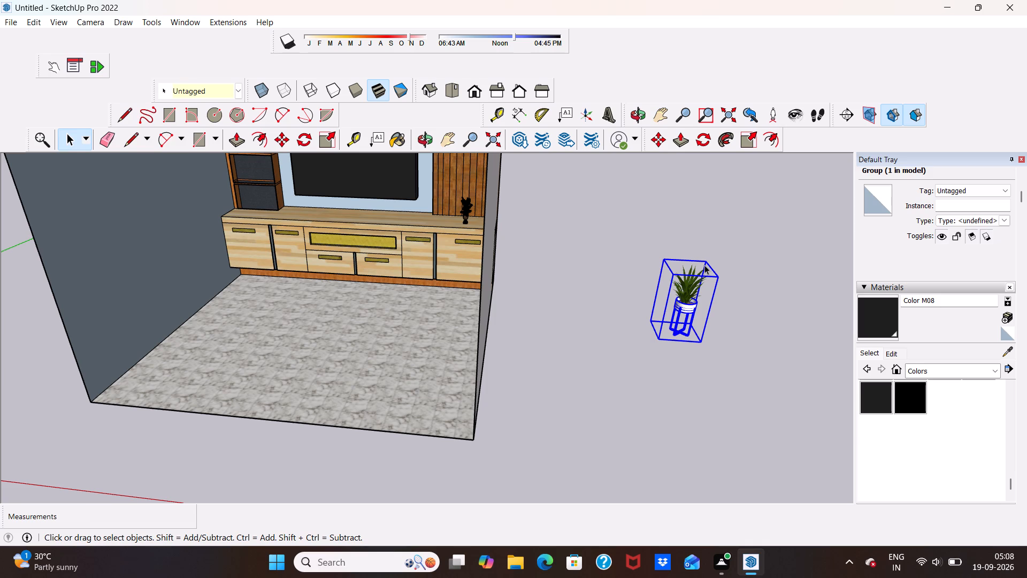
pyautogui.scroll(-13, 706, 264)
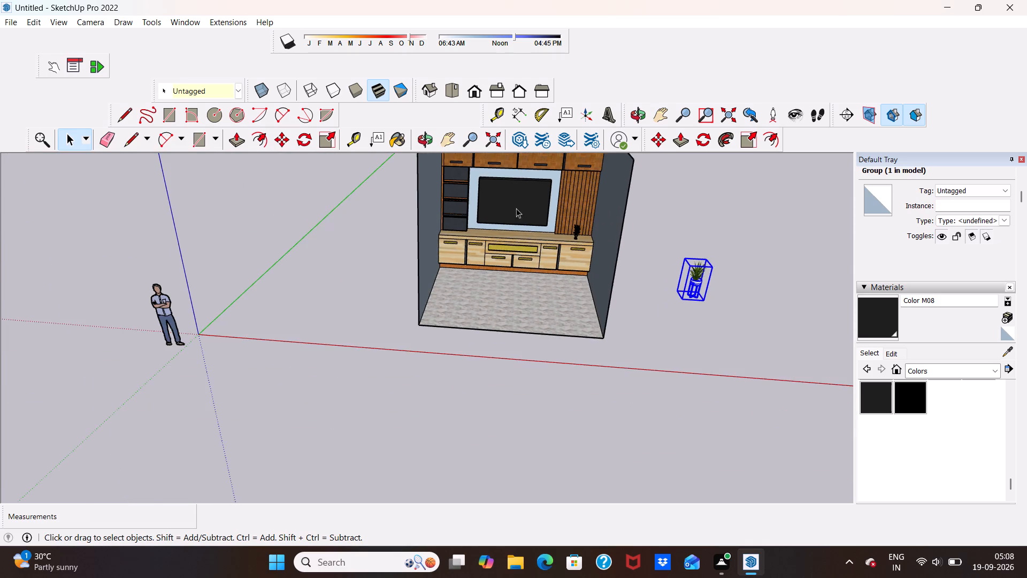
pyautogui.scroll(5, 499, 200)
pyautogui.scroll(-8, 464, 179)
pyautogui.moveTo(459, 212); pyautogui.dragTo(450, 251, button='middle')
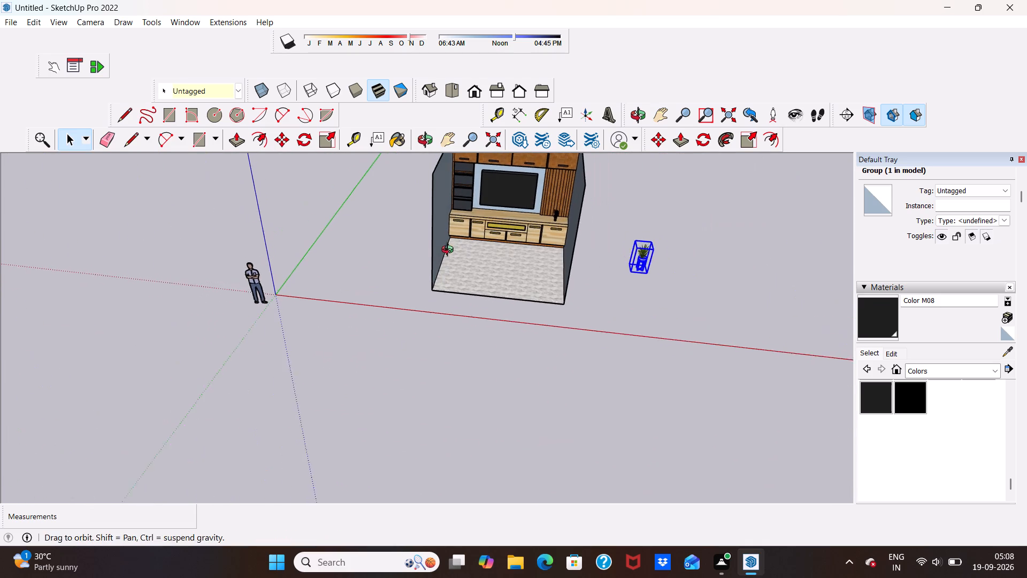
pyautogui.moveTo(450, 251); pyautogui.dragTo(450, 254, button='middle')
pyautogui.scroll(7, 483, 197)
pyautogui.scroll(-5, 462, 216)
pyautogui.moveTo(455, 213); pyautogui.dragTo(455, 224, button='middle')
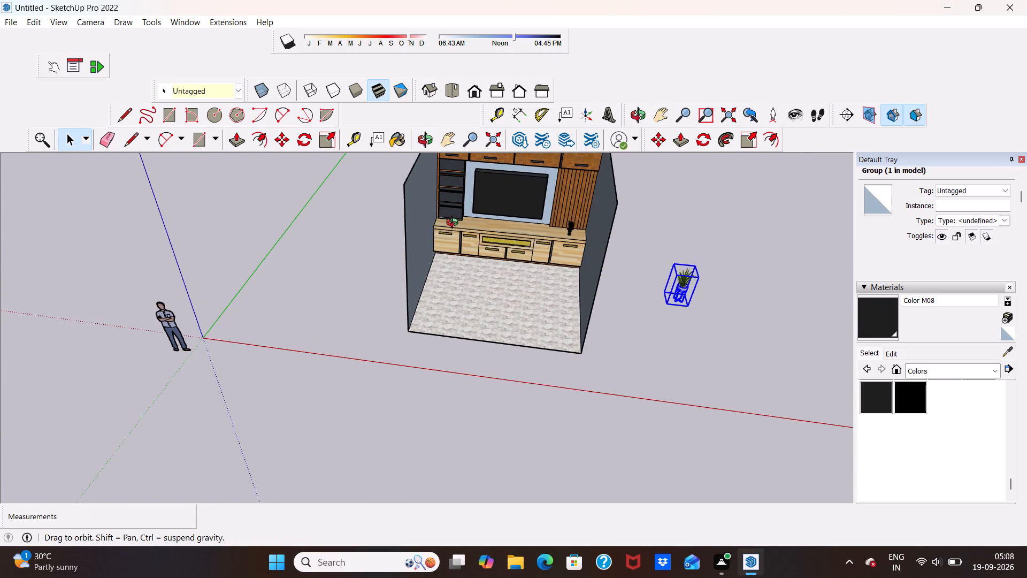
pyautogui.moveTo(455, 224); pyautogui.dragTo(455, 239, button='middle')
pyautogui.scroll(7, 465, 208)
pyautogui.scroll(-5, 434, 227)
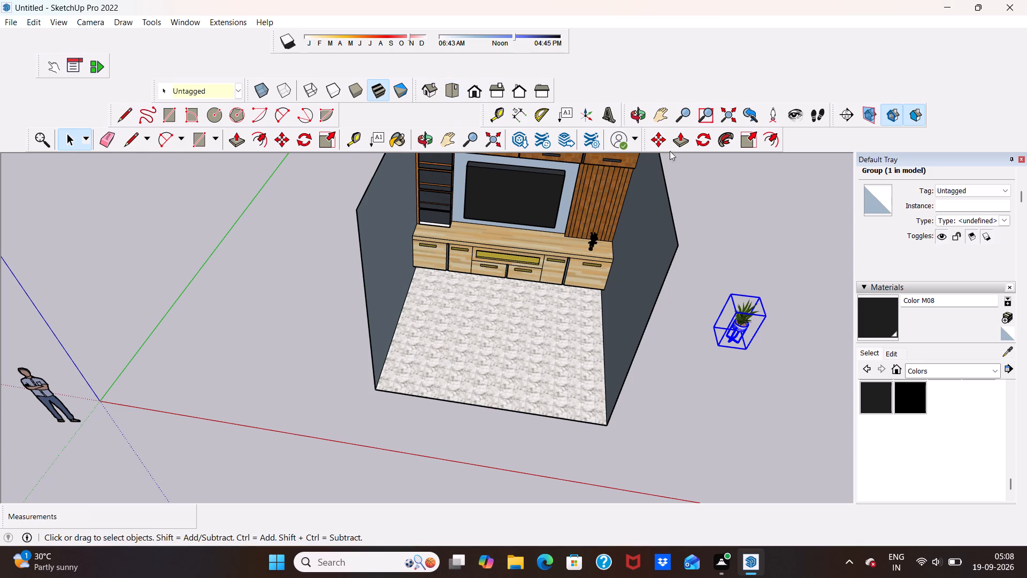
# Try the plant group again on the countertop by the open shelves, then set it down outside the room, about 1' 3" from its start.
pyautogui.click(661, 134)
pyautogui.click(771, 318)
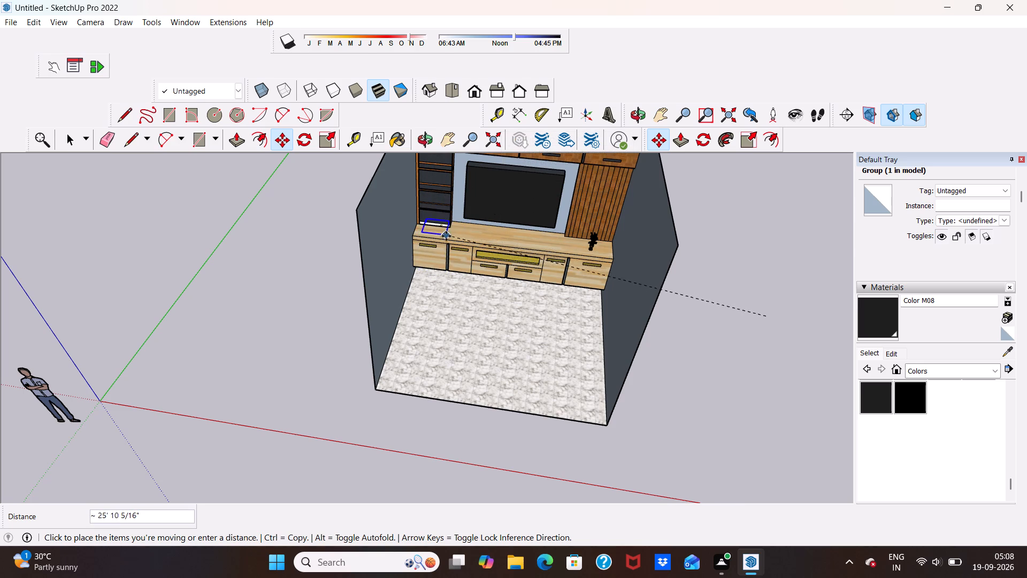
pyautogui.scroll(12, 448, 235)
pyautogui.scroll(-10, 442, 250)
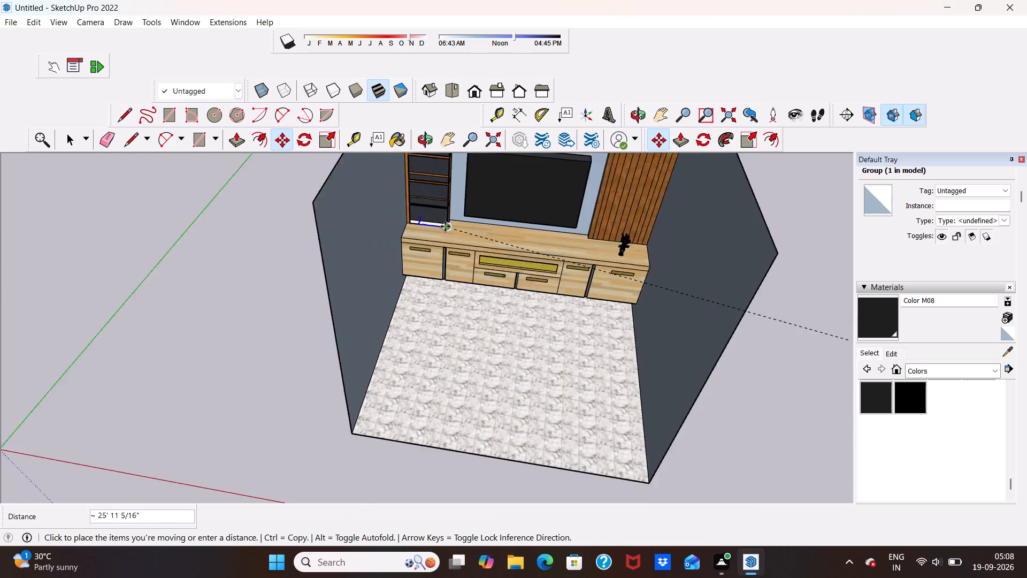
pyautogui.scroll(-8, 445, 226)
pyautogui.click(606, 267)
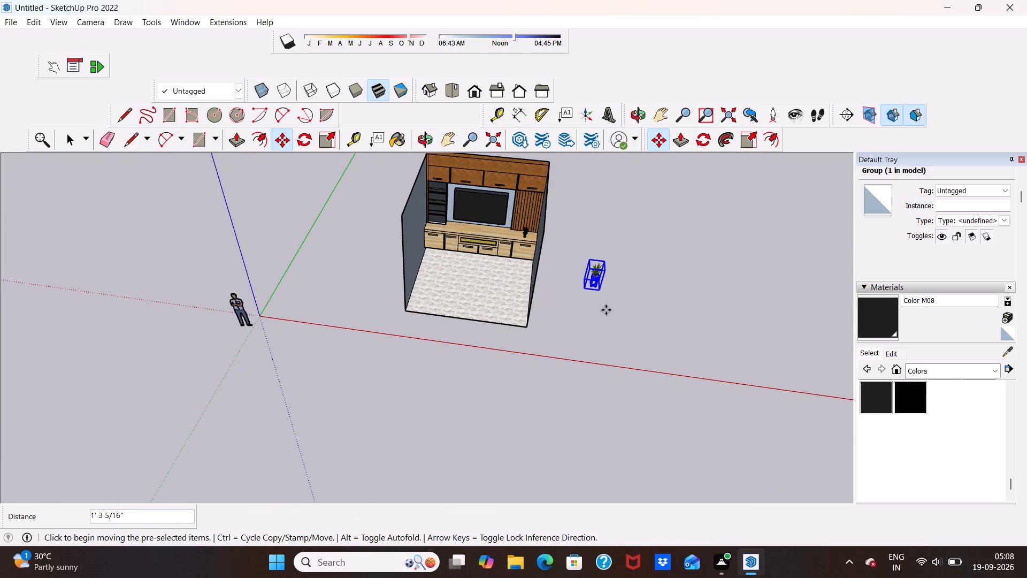
pyautogui.press('space')
# Clear the selection and examine the potted plant, its white pot and black stand up close.
pyautogui.moveTo(606, 309); pyautogui.dragTo(606, 302, button='middle')
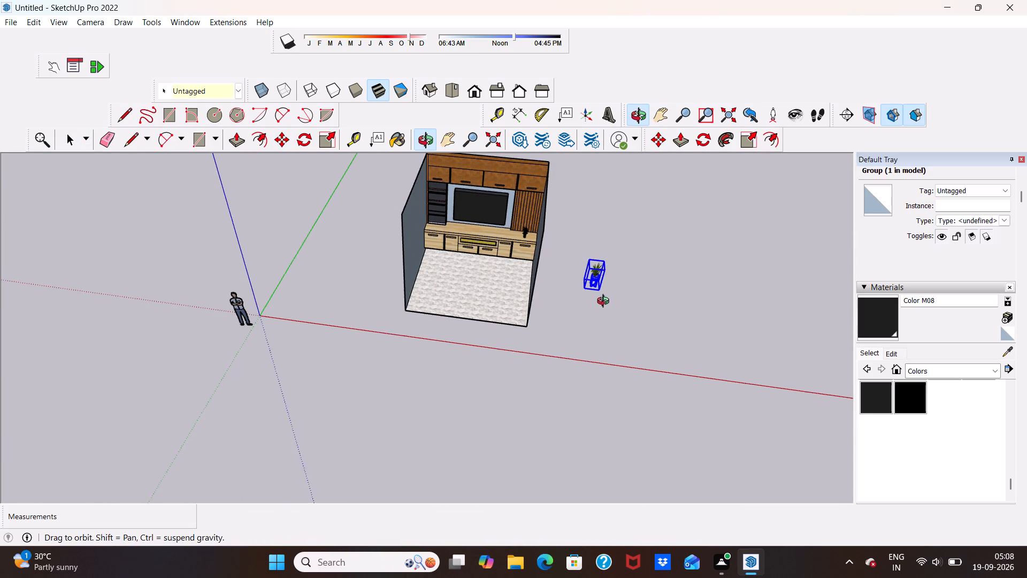
pyautogui.moveTo(606, 302); pyautogui.dragTo(587, 227, button='middle')
pyautogui.scroll(17, 600, 254)
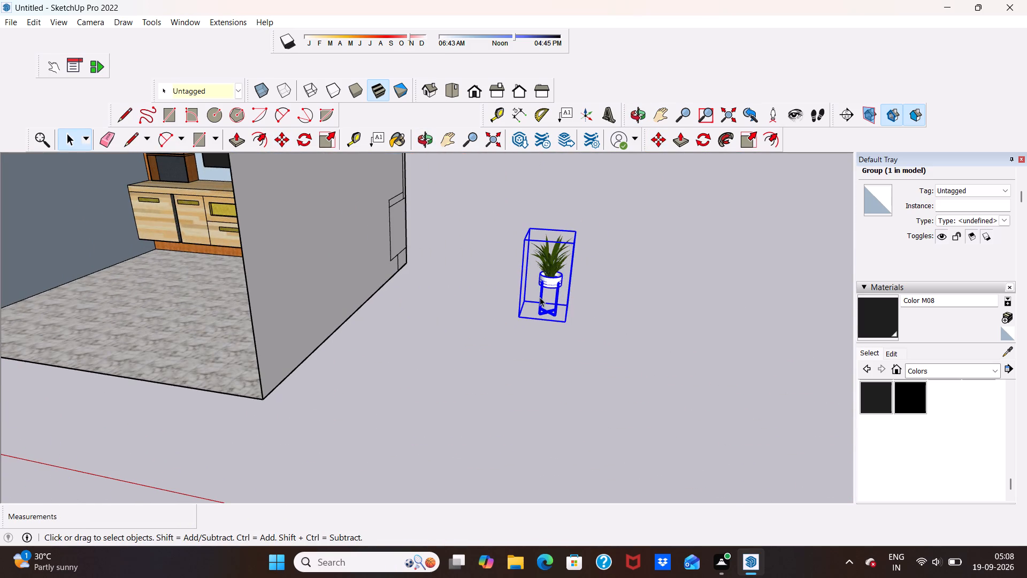
pyautogui.press('space')
pyautogui.scroll(5, 562, 288)
pyautogui.click(626, 358)
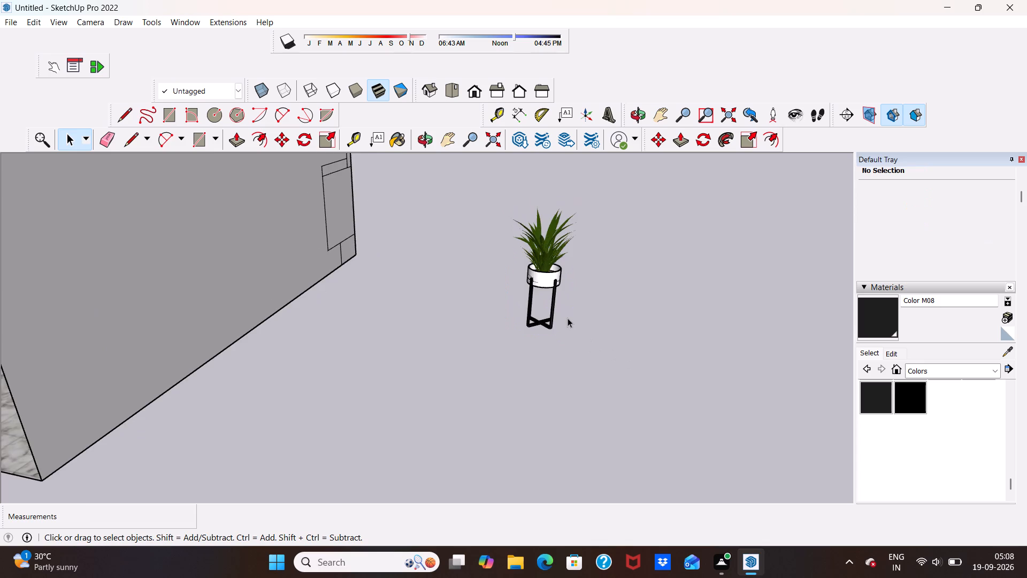
pyautogui.scroll(6, 565, 314)
pyautogui.scroll(-10, 621, 302)
pyautogui.scroll(9, 585, 305)
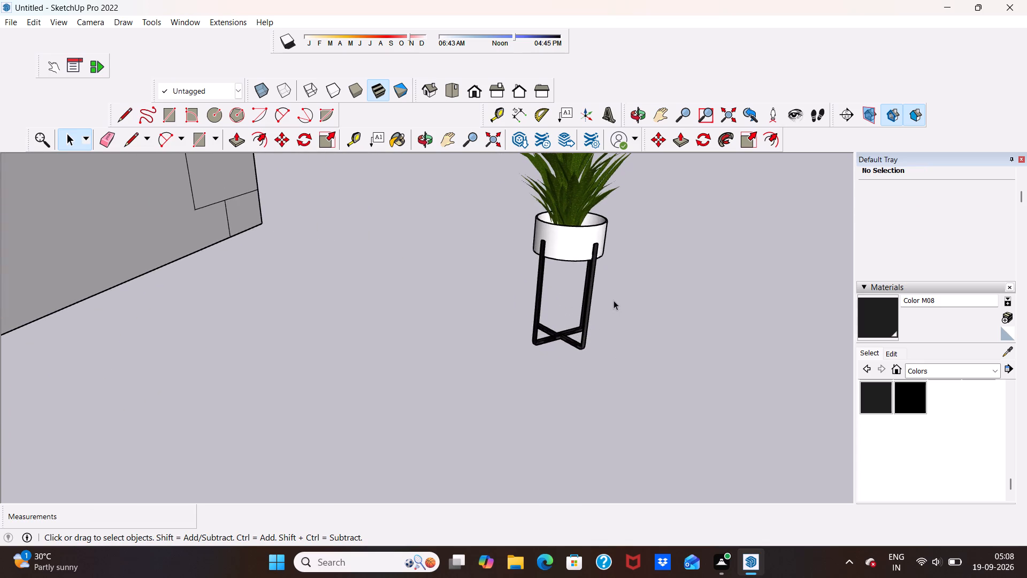
pyautogui.moveTo(568, 318); pyautogui.dragTo(649, 355, button='middle')
pyautogui.scroll(4, 642, 344)
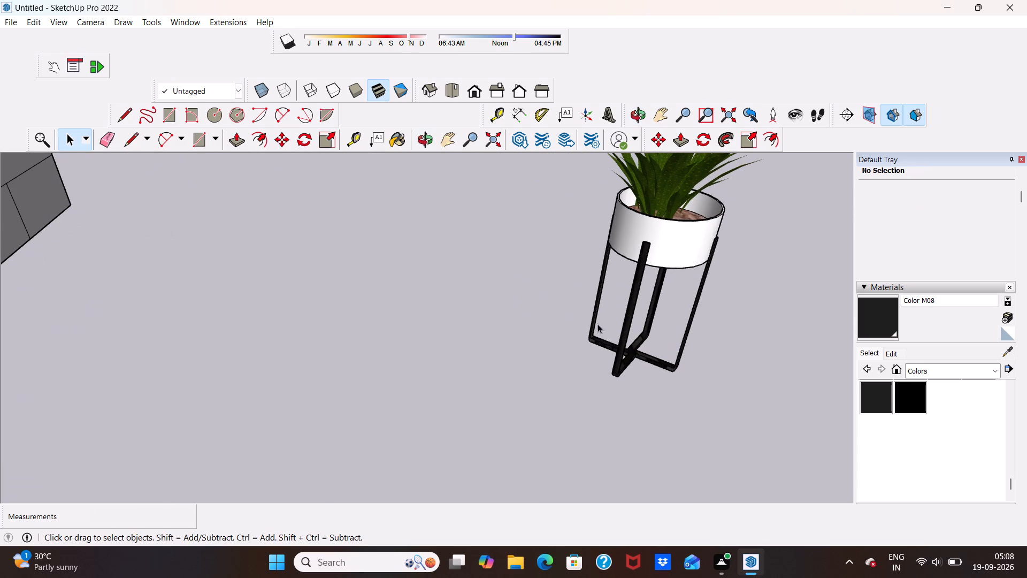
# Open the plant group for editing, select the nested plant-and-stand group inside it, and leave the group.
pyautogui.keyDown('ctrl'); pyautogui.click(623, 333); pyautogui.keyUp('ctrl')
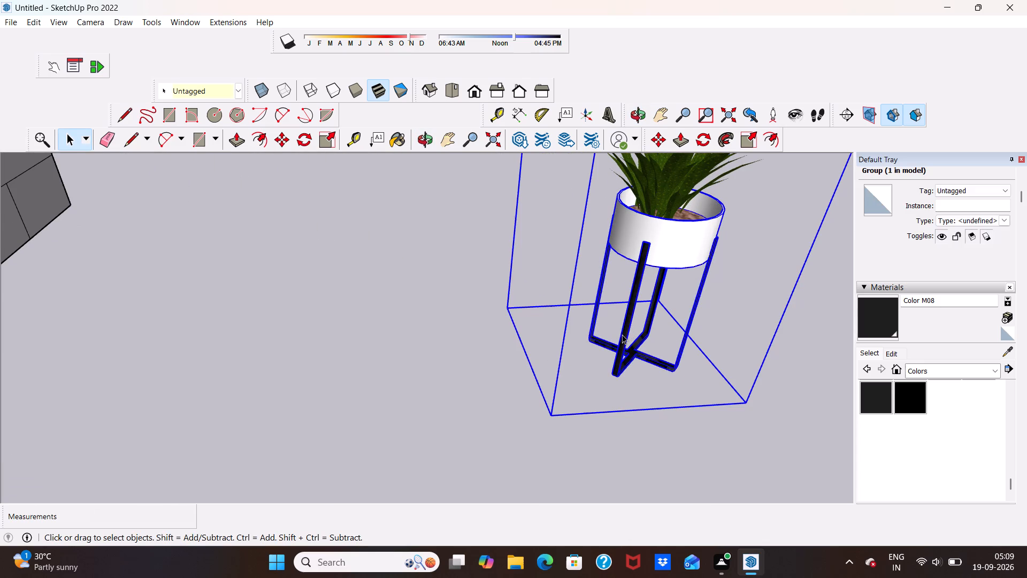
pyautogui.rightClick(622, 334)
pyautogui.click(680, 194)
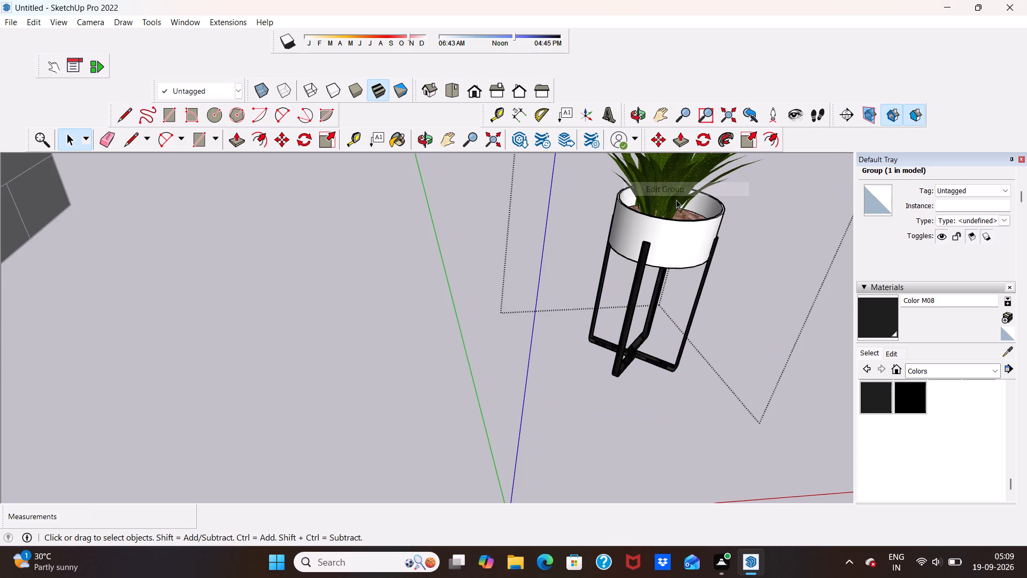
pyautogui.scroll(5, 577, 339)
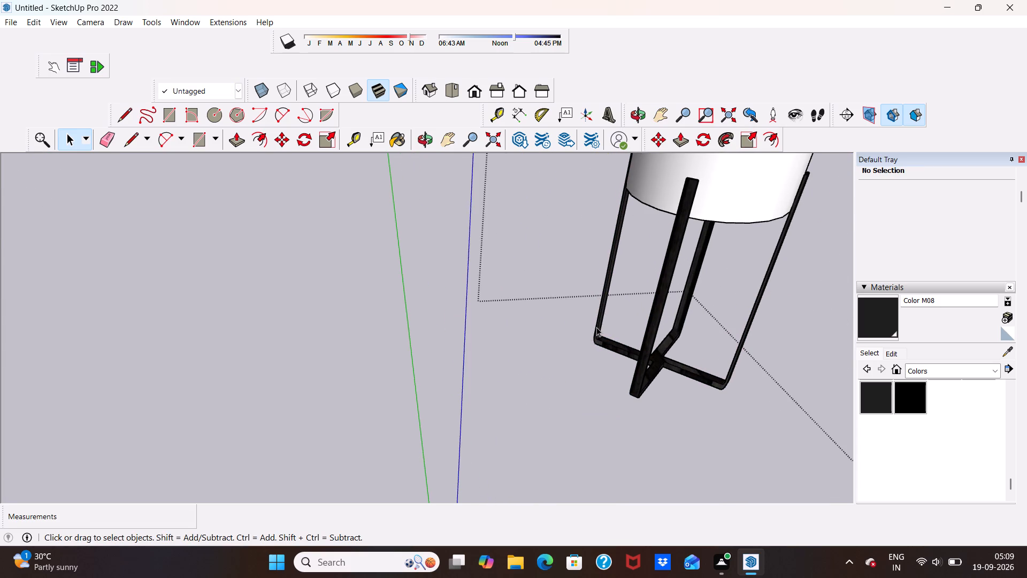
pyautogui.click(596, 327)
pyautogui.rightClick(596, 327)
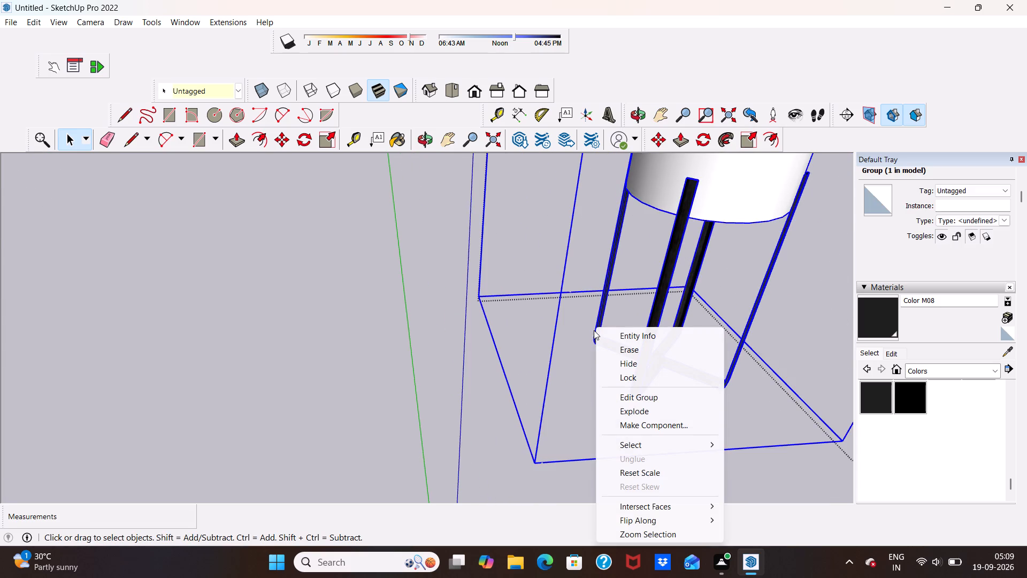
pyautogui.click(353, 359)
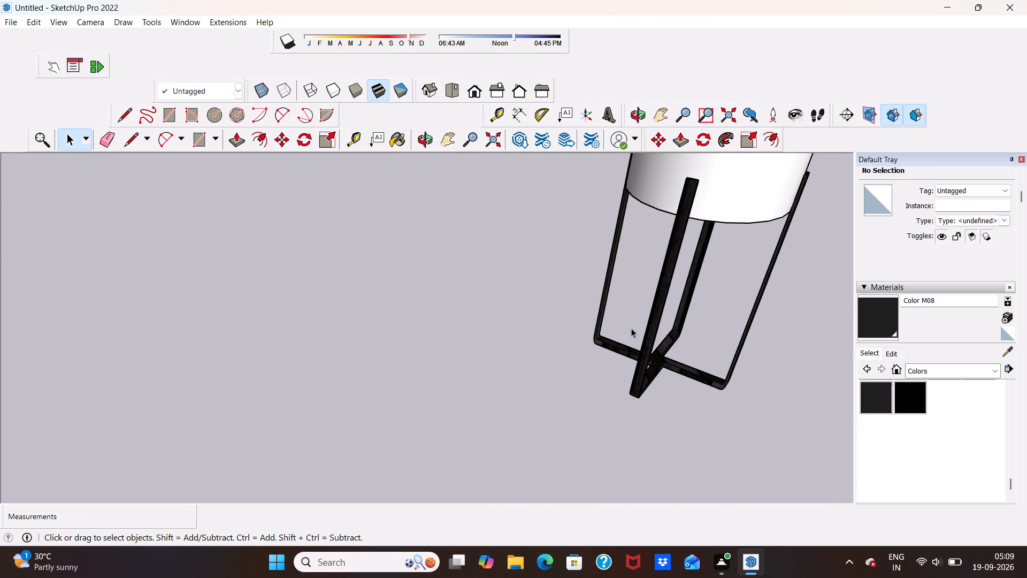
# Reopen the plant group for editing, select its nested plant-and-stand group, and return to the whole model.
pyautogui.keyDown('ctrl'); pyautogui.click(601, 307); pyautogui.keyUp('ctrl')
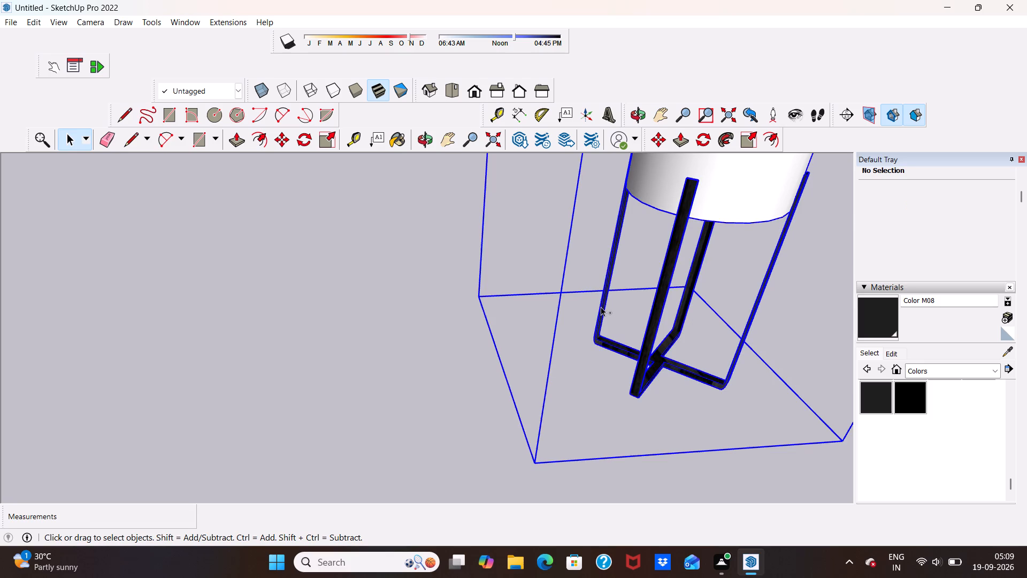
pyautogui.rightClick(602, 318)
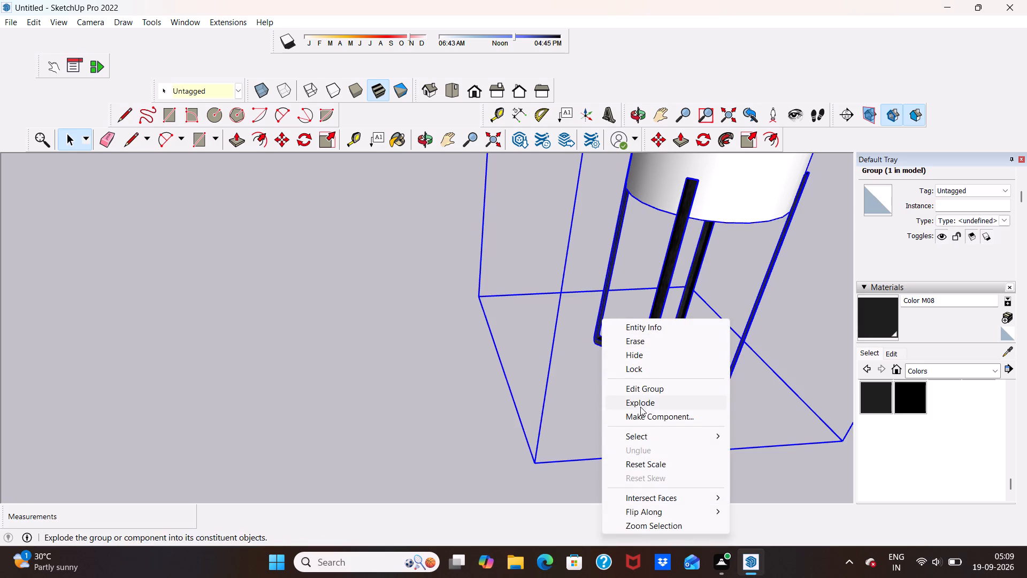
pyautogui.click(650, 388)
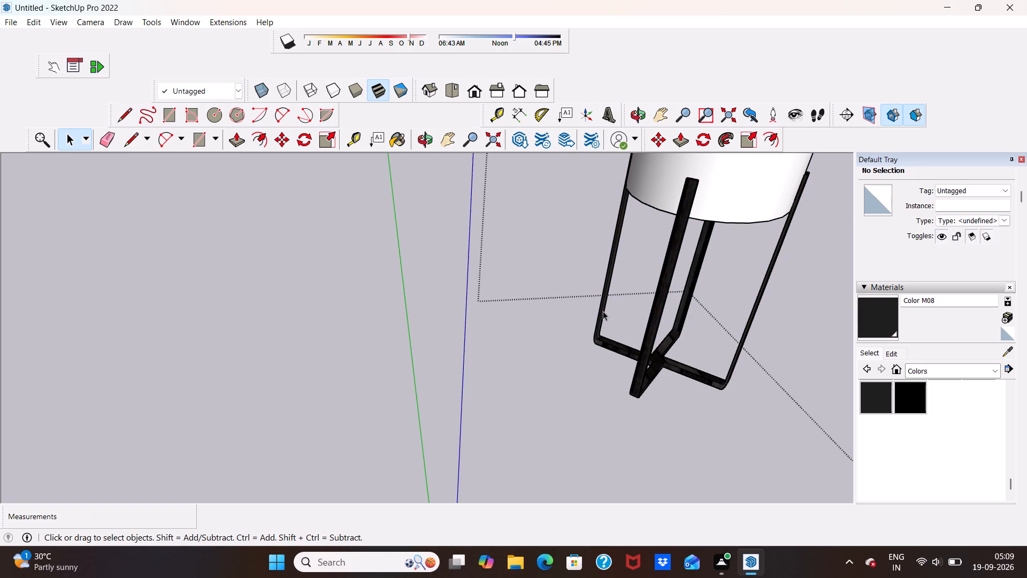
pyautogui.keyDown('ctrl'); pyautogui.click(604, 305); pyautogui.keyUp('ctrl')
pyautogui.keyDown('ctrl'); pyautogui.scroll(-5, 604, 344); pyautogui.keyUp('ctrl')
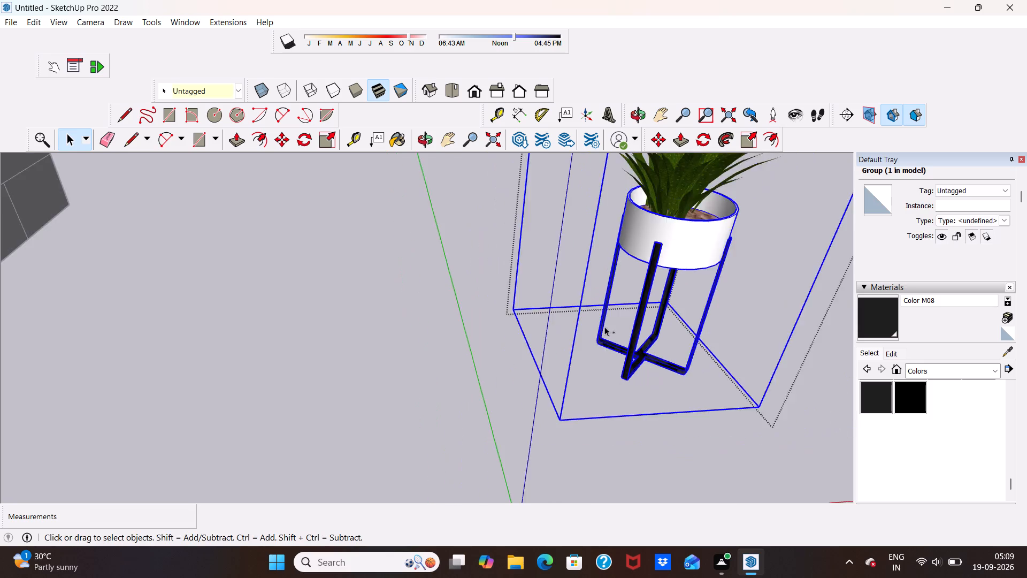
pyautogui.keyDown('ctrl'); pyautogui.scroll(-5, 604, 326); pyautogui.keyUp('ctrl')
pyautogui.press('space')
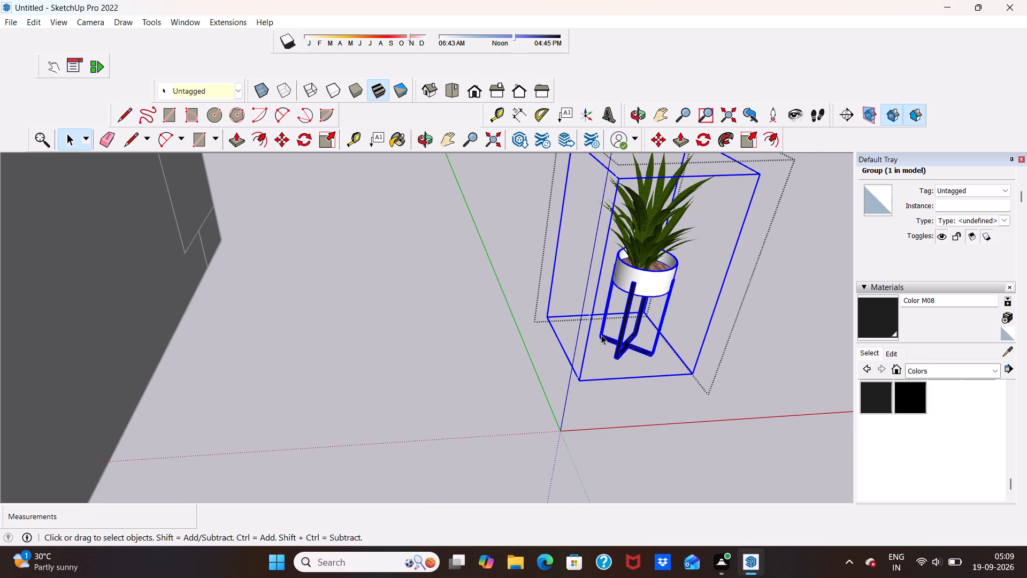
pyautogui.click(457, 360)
# Scale the plant group outside the room down in height, by about 0.71 from the top and about 0.89 from the bottom.
pyautogui.scroll(-9, 540, 356)
pyautogui.scroll(1, 609, 303)
pyautogui.scroll(-12, 609, 303)
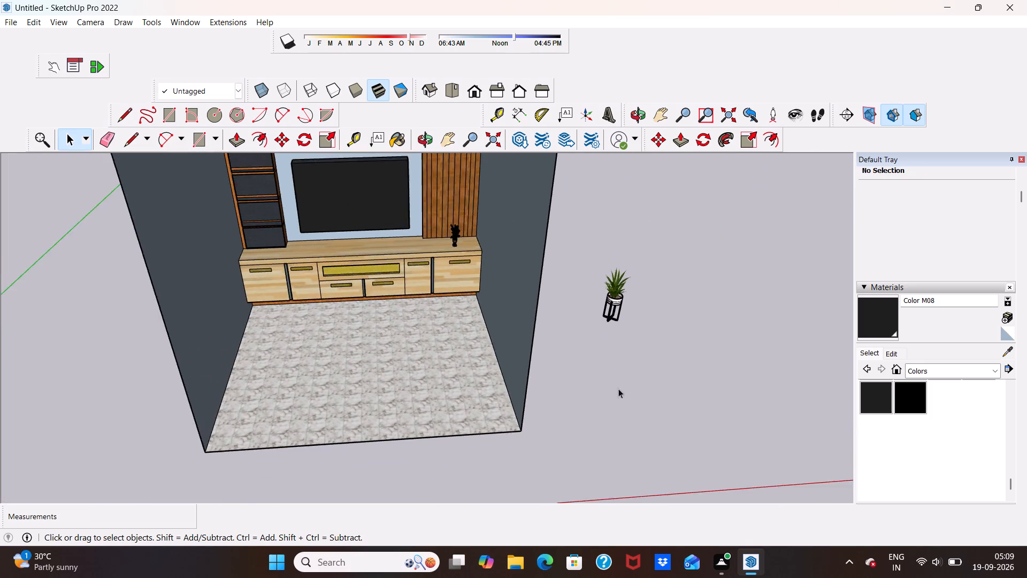
pyautogui.moveTo(618, 399); pyautogui.dragTo(623, 356, button='middle')
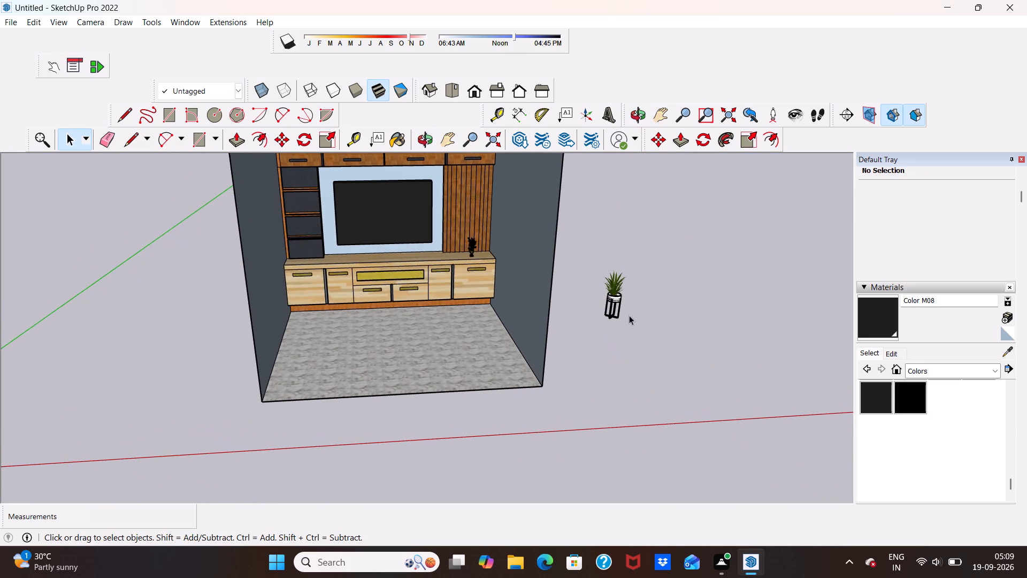
pyautogui.scroll(5, 628, 315)
pyautogui.click(611, 305)
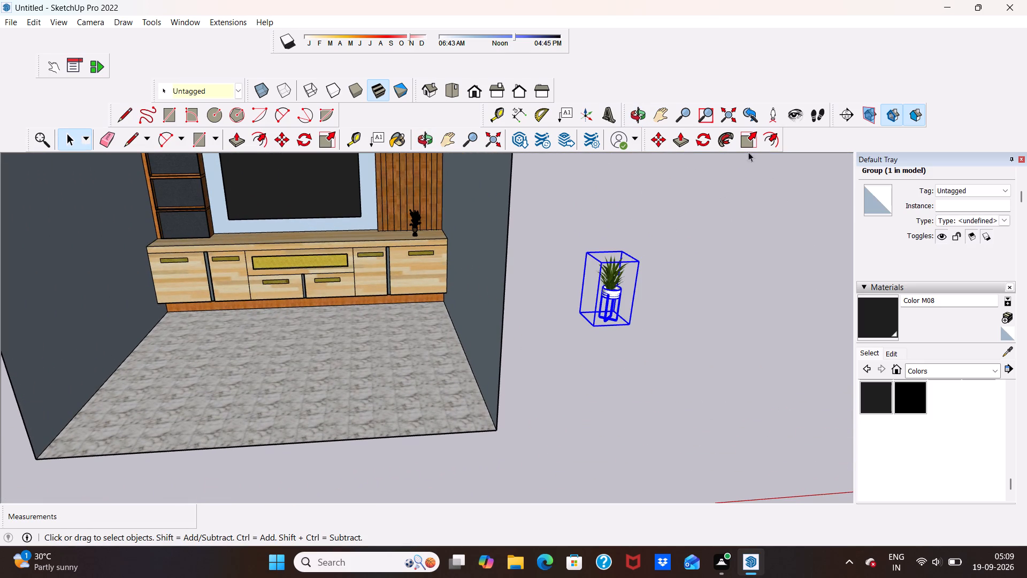
pyautogui.click(746, 140)
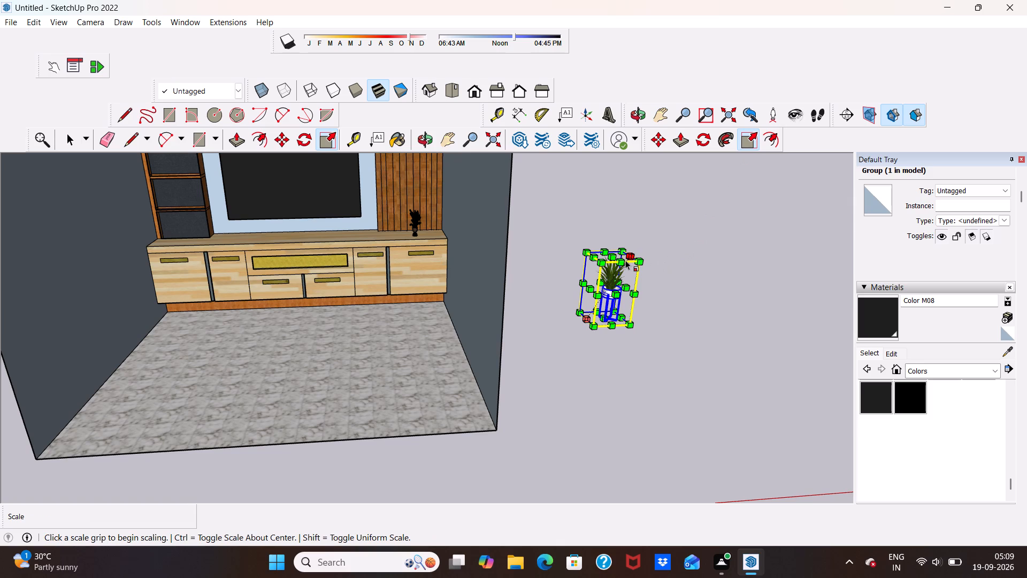
pyautogui.click(625, 260)
pyautogui.click(618, 281)
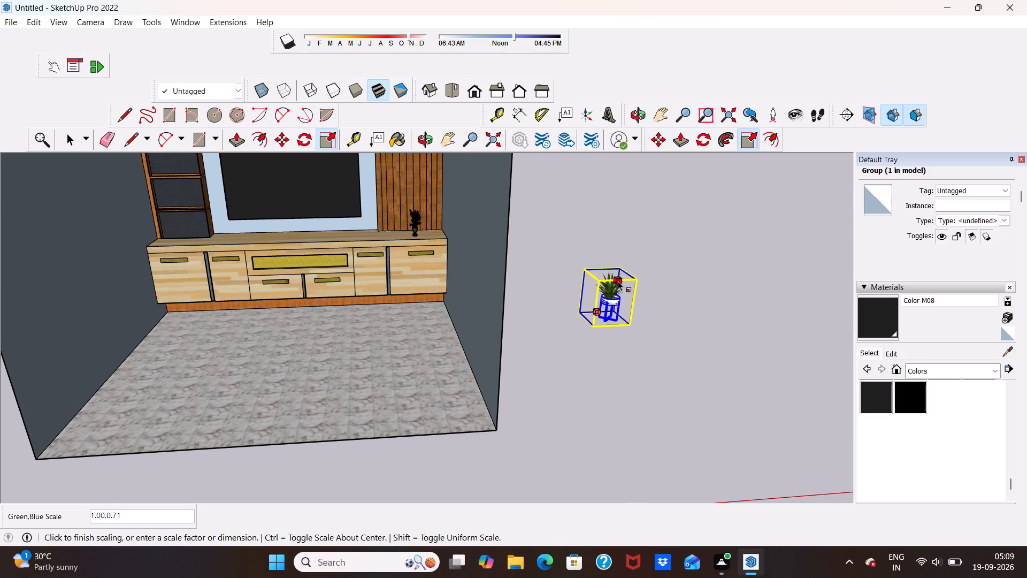
pyautogui.click(610, 325)
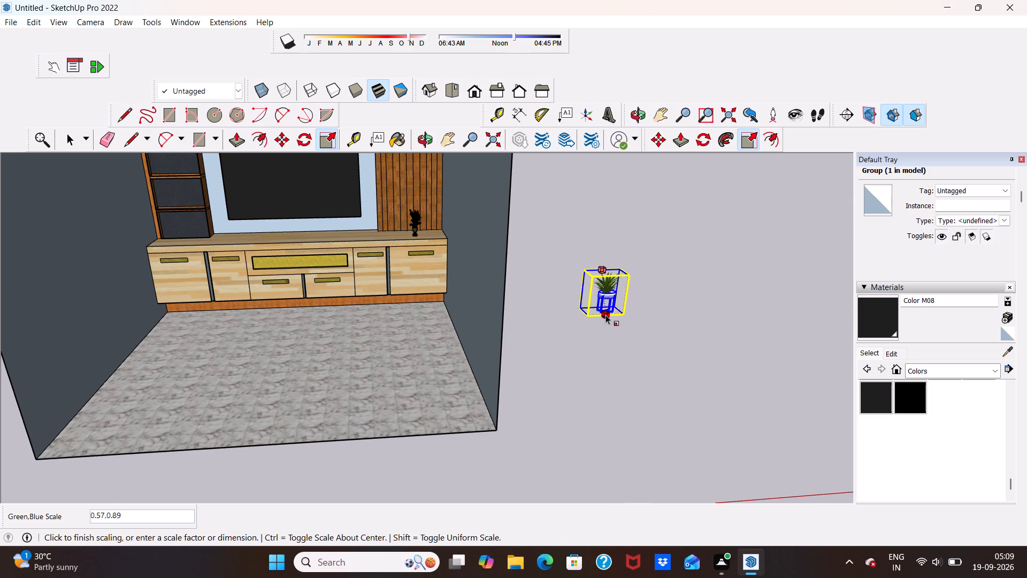
pyautogui.click(611, 320)
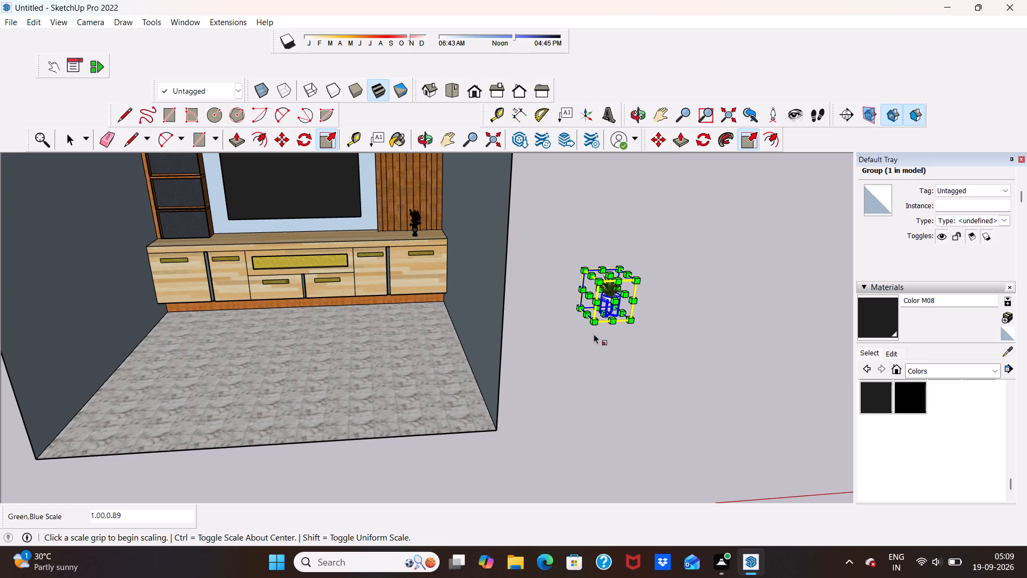
pyautogui.press('space')
# Move the plant group about 22' 7" into the room, onto the countertop beside the open shelves, and clear the selection.
pyautogui.scroll(-5, 663, 314)
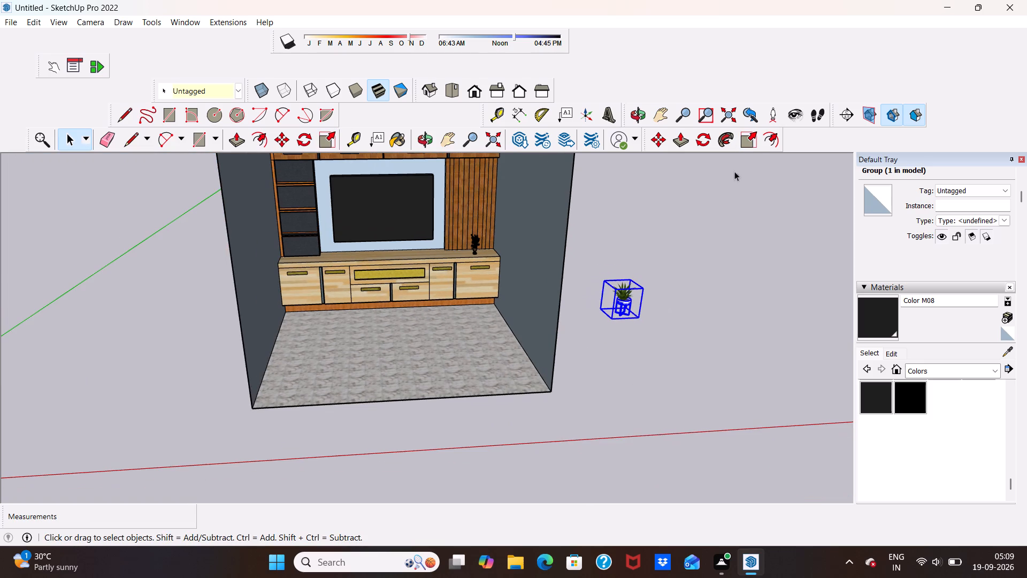
pyautogui.click(658, 140)
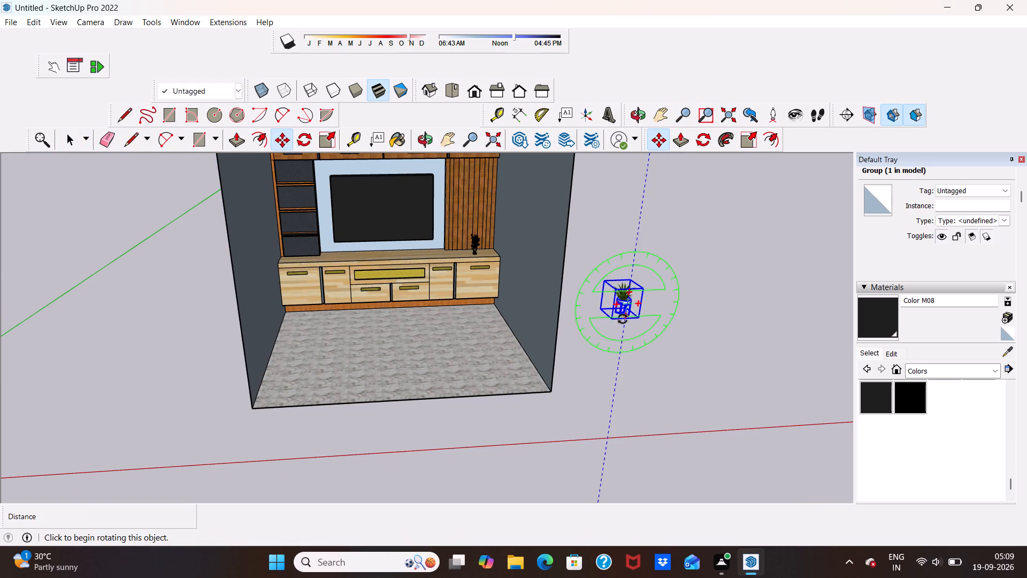
pyautogui.click(620, 321)
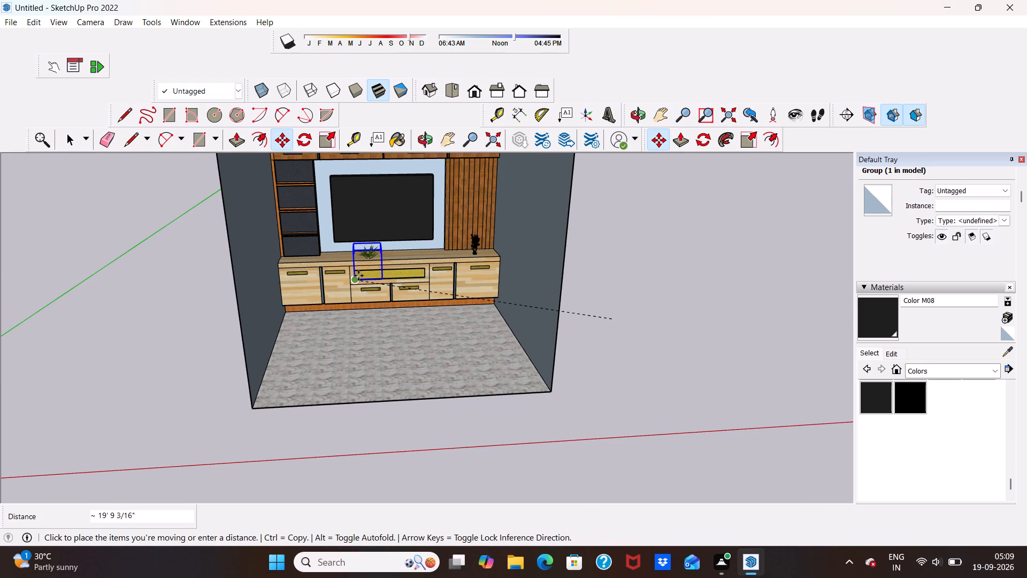
pyautogui.scroll(-7, 358, 275)
pyautogui.scroll(15, 344, 253)
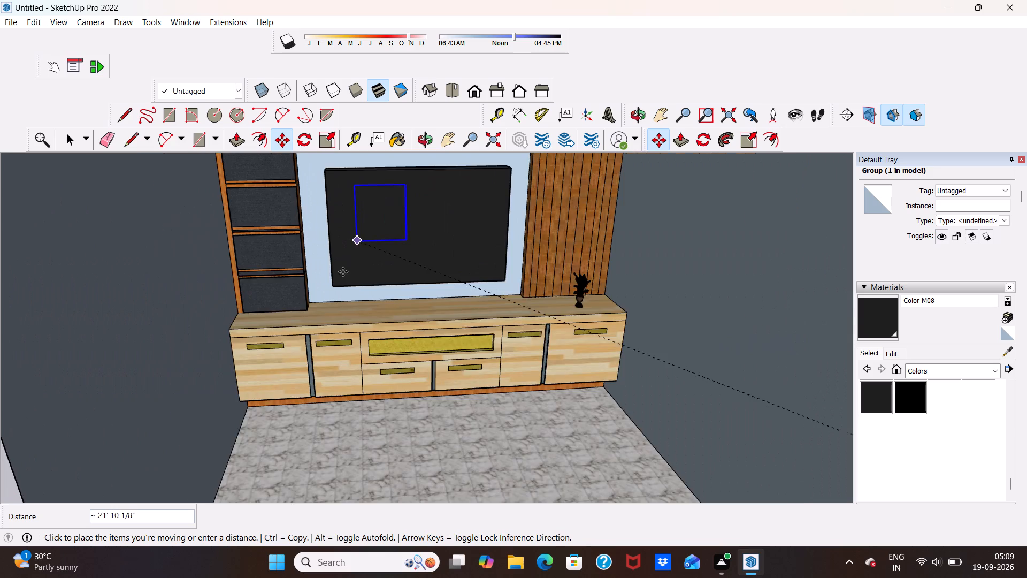
pyautogui.scroll(3, 343, 272)
pyautogui.scroll(-8, 343, 272)
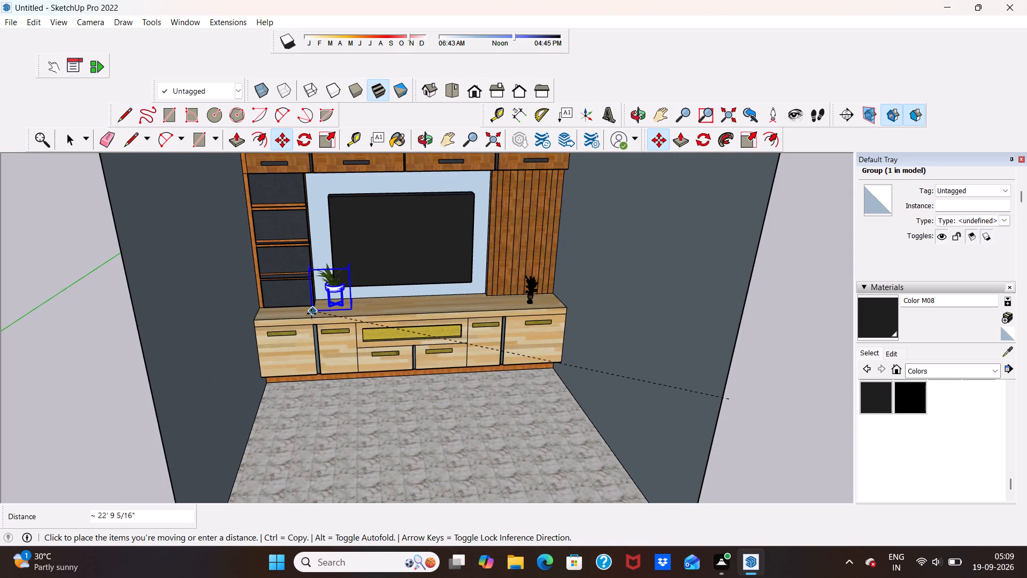
pyautogui.click(311, 316)
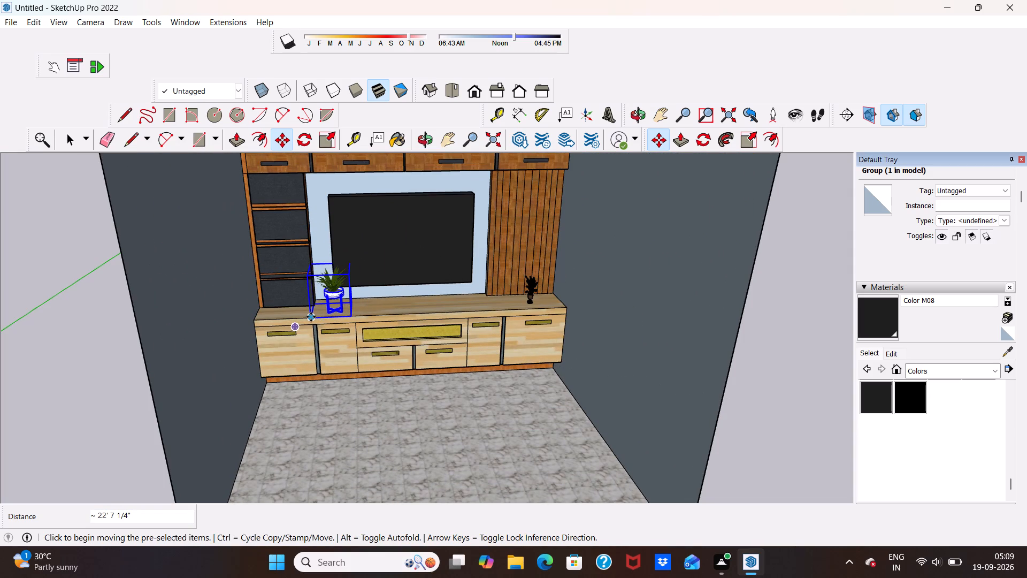
pyautogui.press('space')
pyautogui.click(798, 374)
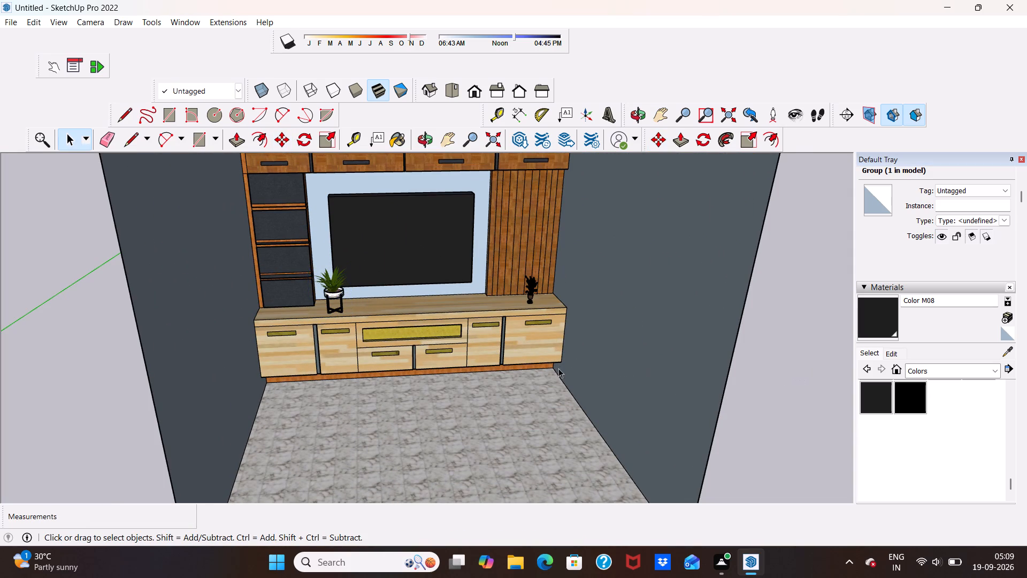
# Examine the potted plant's size and placement on the countertop close up, from above and from the front of the room.
pyautogui.scroll(-12, 376, 202)
pyautogui.scroll(17, 362, 214)
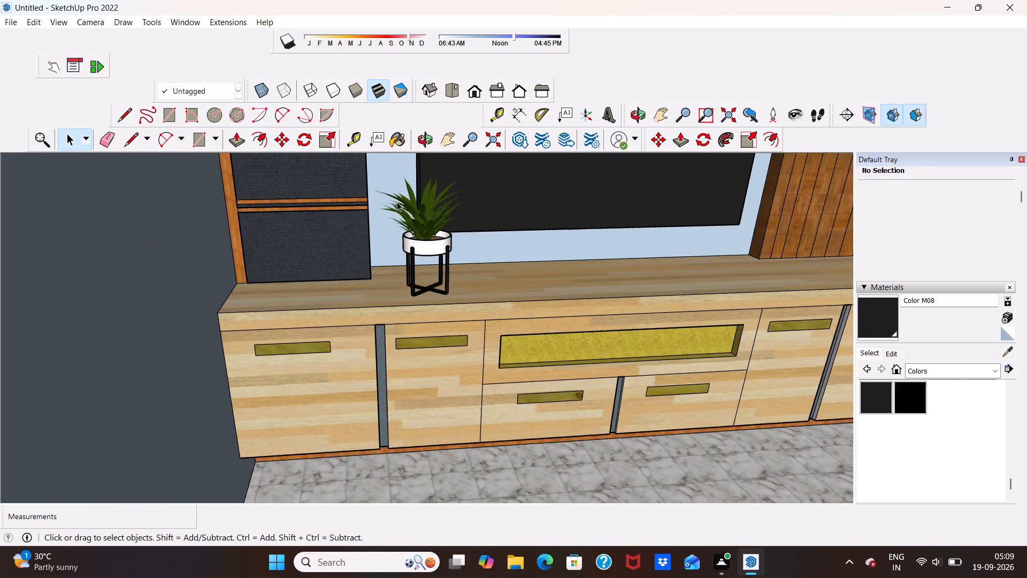
pyautogui.scroll(5, 397, 202)
pyautogui.moveTo(398, 225); pyautogui.dragTo(386, 345, button='middle')
pyautogui.scroll(-15, 392, 316)
pyautogui.moveTo(430, 295); pyautogui.dragTo(419, 249, button='middle')
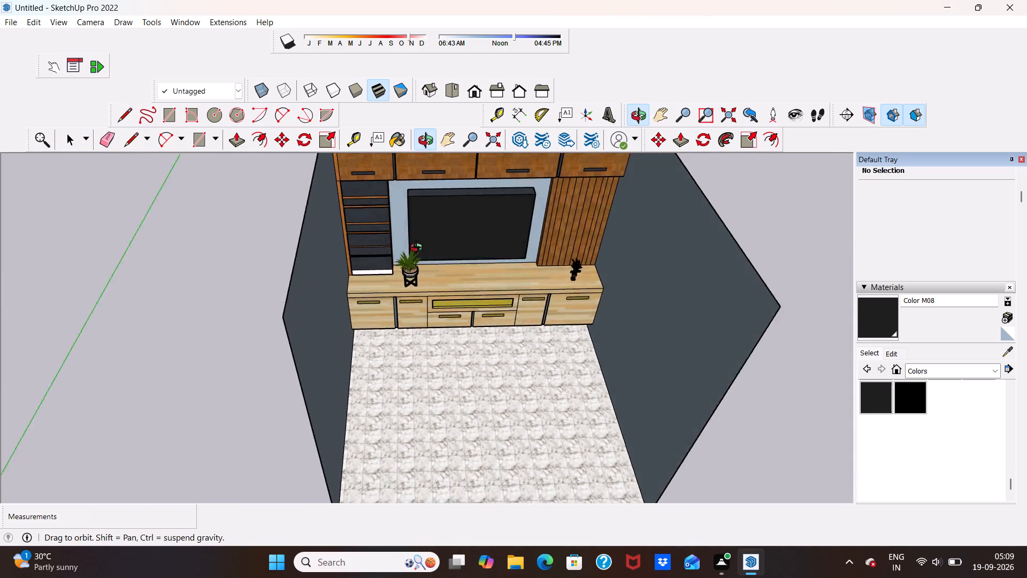
pyautogui.moveTo(419, 249); pyautogui.dragTo(465, 343, button='middle')
pyautogui.scroll(13, 417, 253)
pyautogui.scroll(-6, 404, 267)
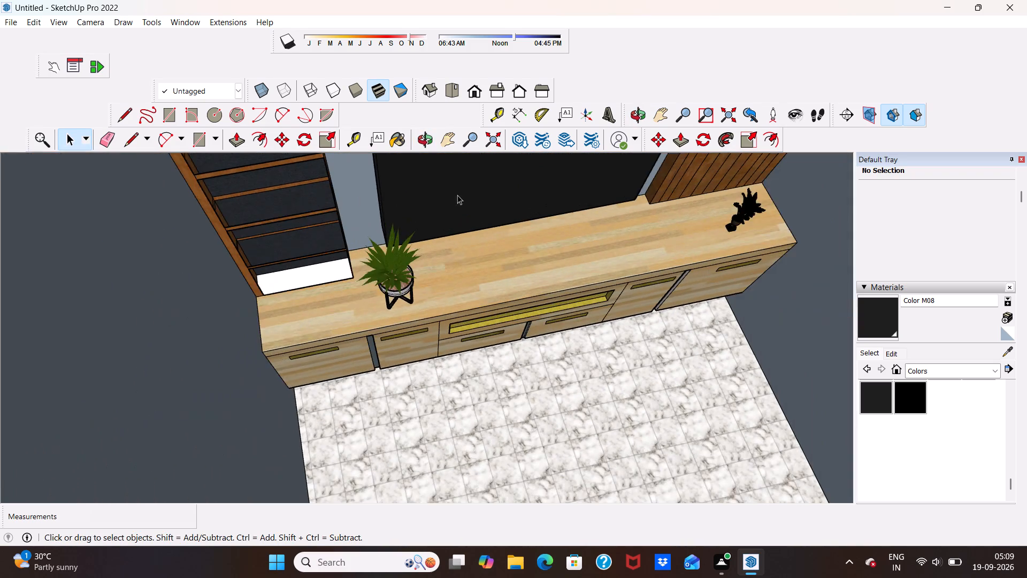
pyautogui.scroll(-18, 457, 195)
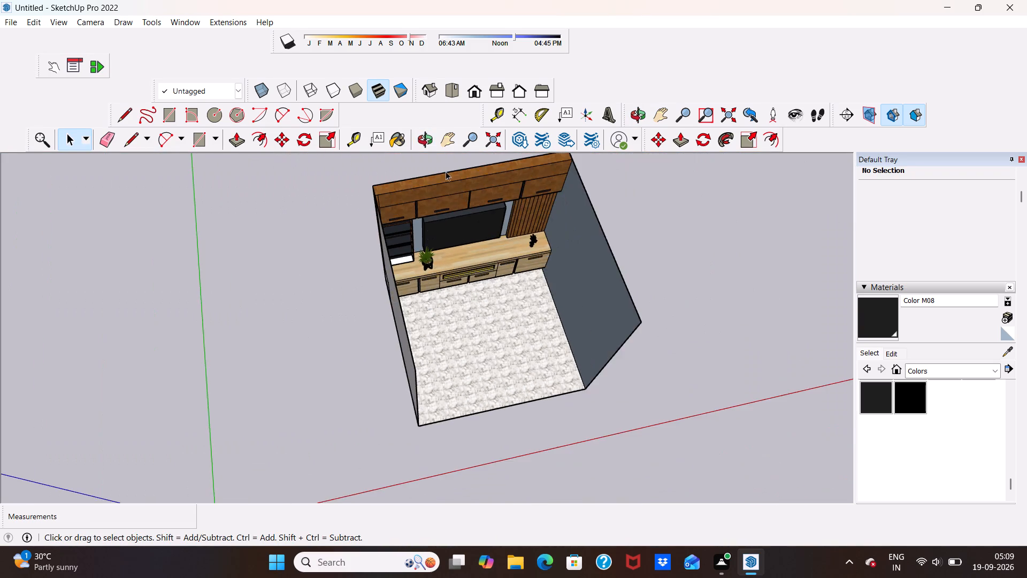
pyautogui.scroll(12, 429, 193)
pyautogui.scroll(-1, 401, 293)
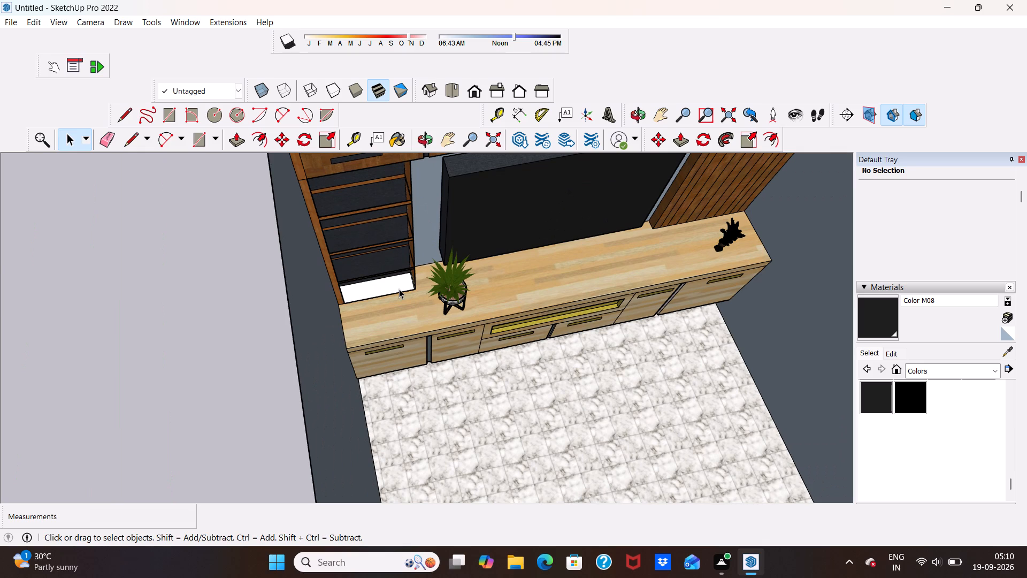
pyautogui.scroll(-6, 425, 278)
pyautogui.scroll(5, 455, 256)
pyautogui.moveTo(448, 299); pyautogui.dragTo(431, 174, button='middle')
pyautogui.scroll(1, 430, 174)
pyautogui.scroll(-11, 407, 255)
pyautogui.scroll(5, 482, 235)
pyautogui.moveTo(441, 297); pyautogui.dragTo(424, 226, button='middle')
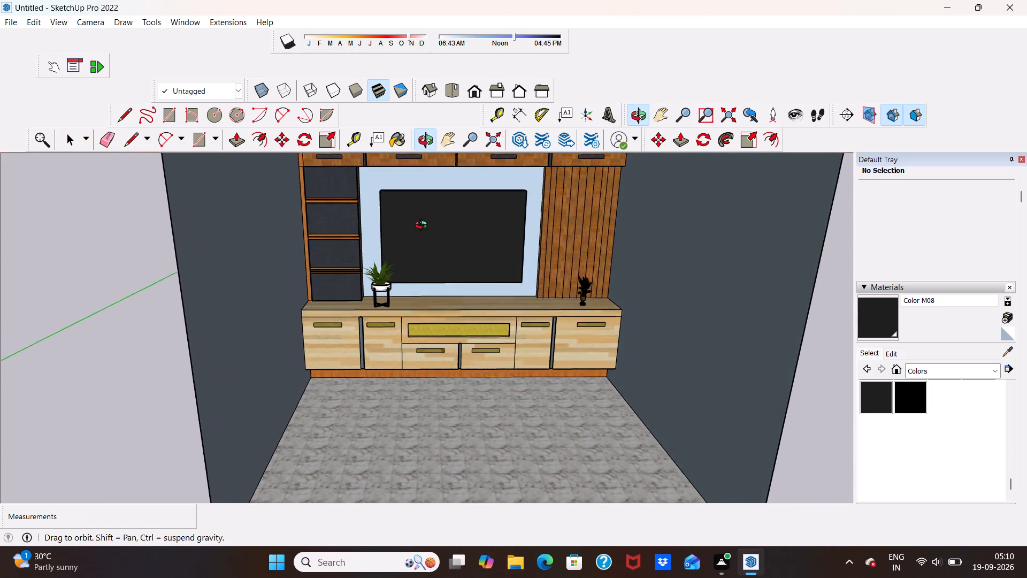
pyautogui.moveTo(424, 226); pyautogui.dragTo(430, 226, button='middle')
pyautogui.scroll(-5, 429, 247)
pyautogui.scroll(9, 396, 272)
# Move the plant group about 1' 4" along the countertop towards the front of the open shelves, and clear the selection.
pyautogui.moveTo(350, 315); pyautogui.dragTo(352, 382, button='middle')
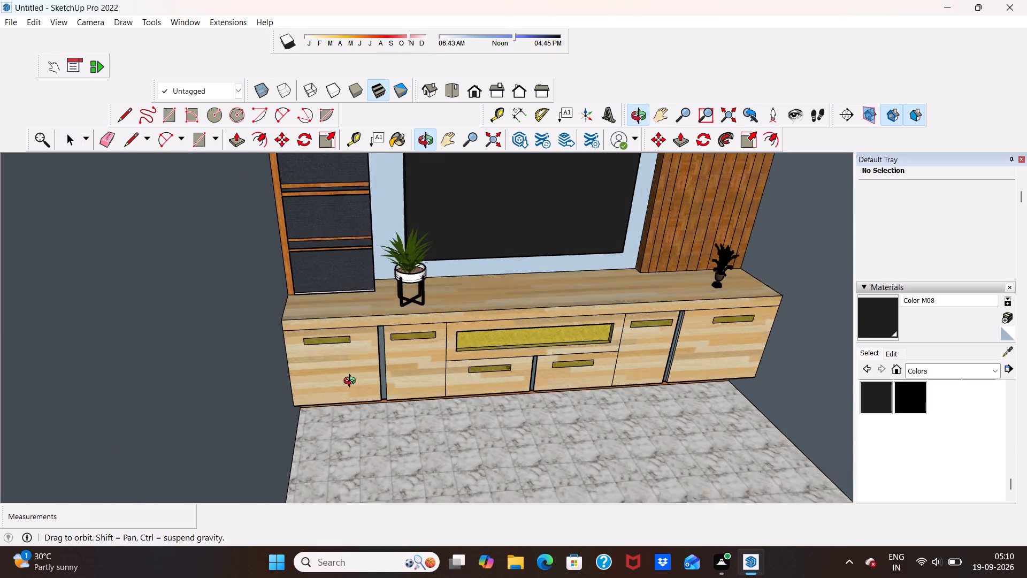
pyautogui.moveTo(352, 382); pyautogui.dragTo(353, 409, button='middle')
pyautogui.scroll(5, 375, 316)
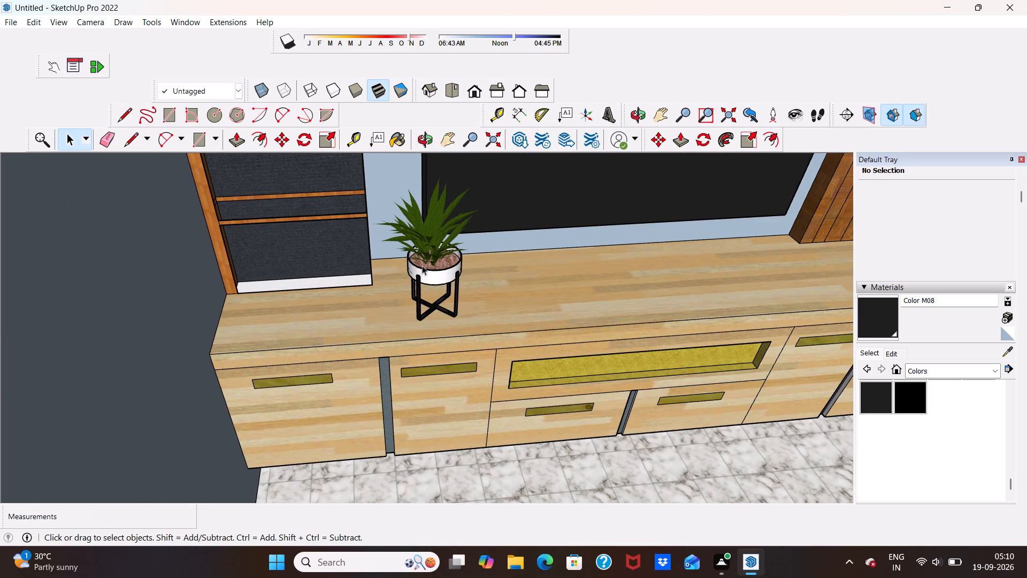
pyautogui.click(422, 265)
pyautogui.click(656, 141)
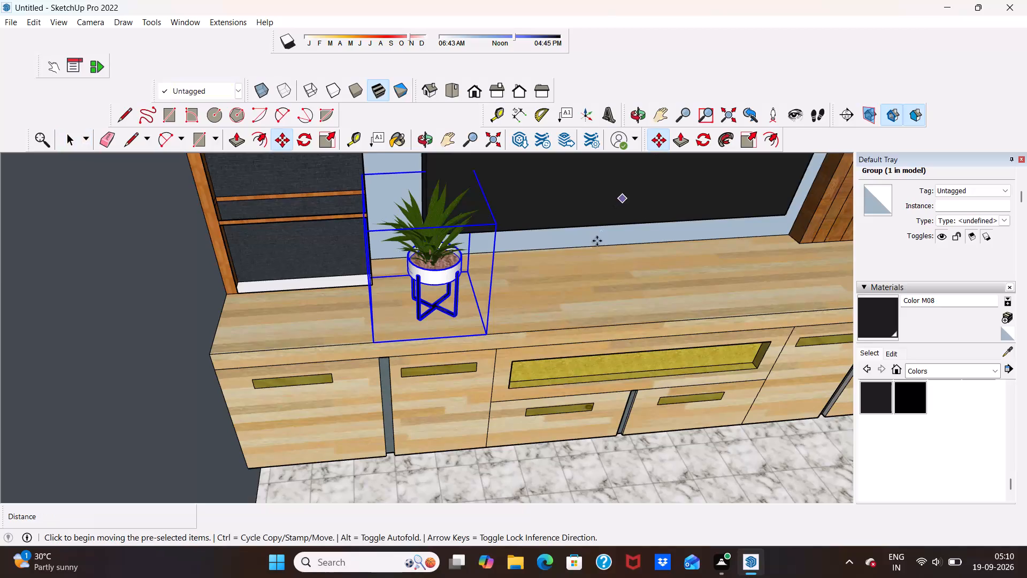
pyautogui.click(492, 336)
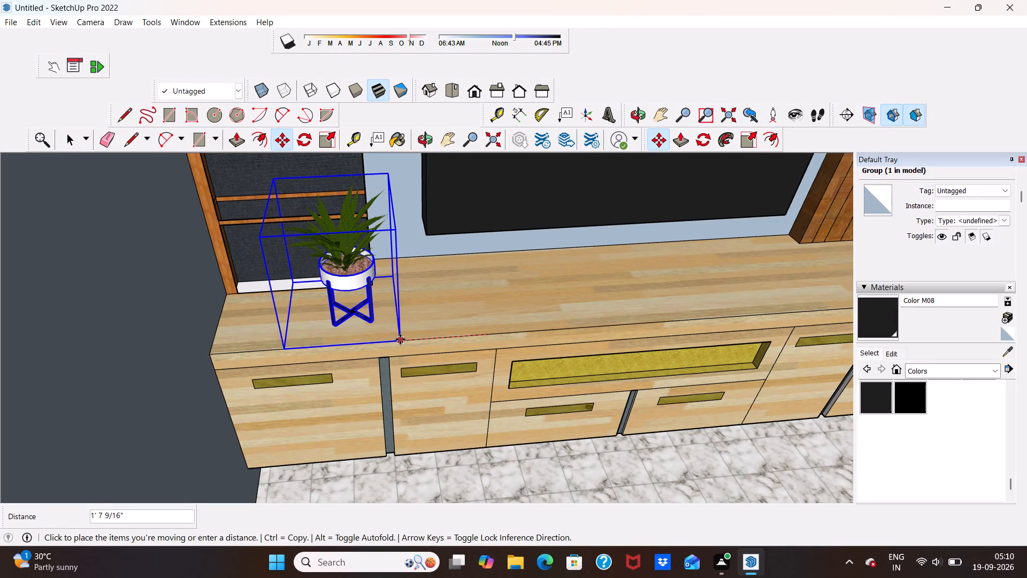
pyautogui.click(416, 341)
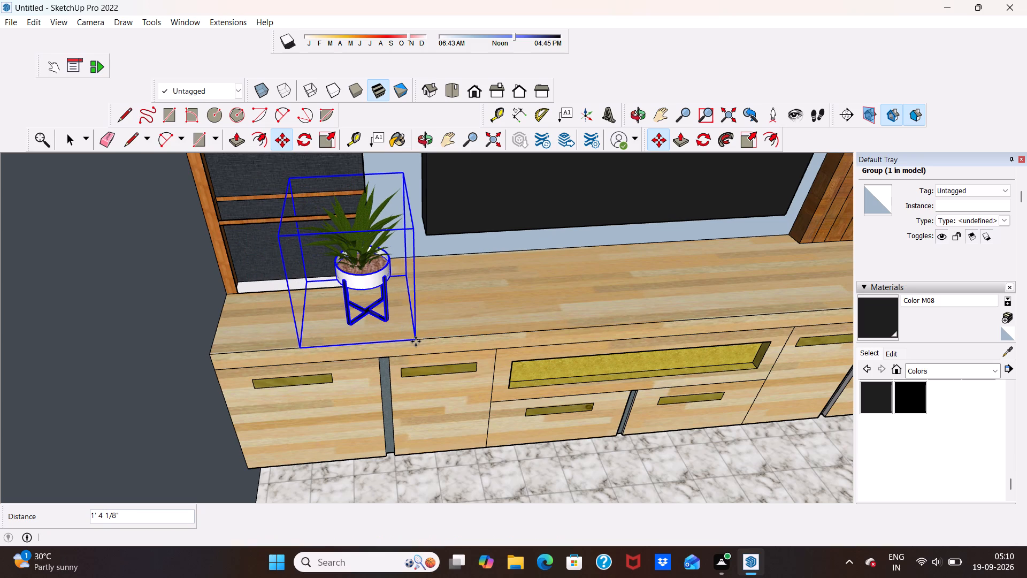
pyautogui.press('space')
pyautogui.scroll(-4, 413, 290)
pyautogui.scroll(1, 419, 258)
pyautogui.scroll(-8, 421, 250)
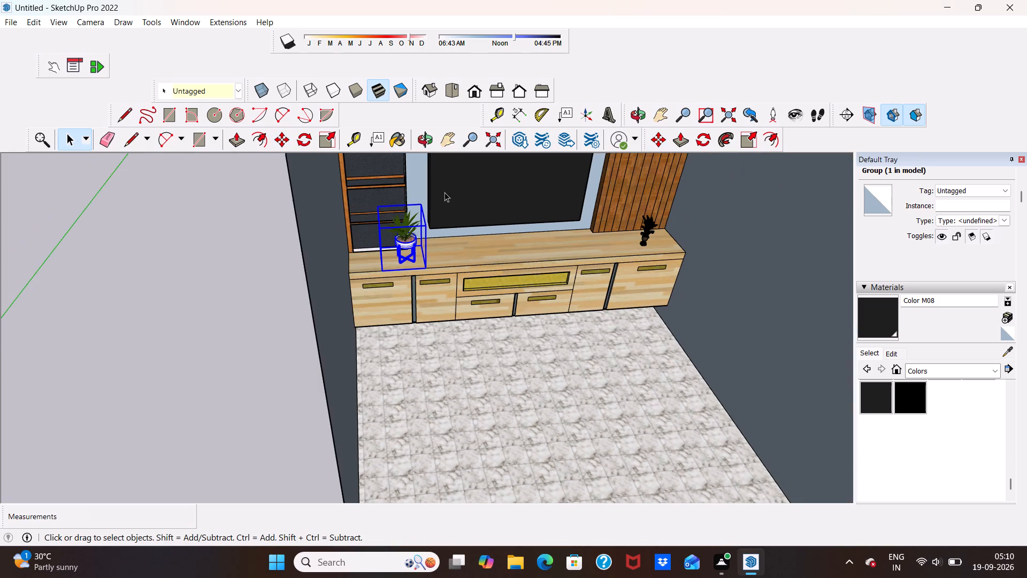
pyautogui.click(285, 347)
# Examine the whole room and the TV unit with its countertop decor from the front and from above.
pyautogui.scroll(6, 409, 225)
pyautogui.scroll(-10, 398, 270)
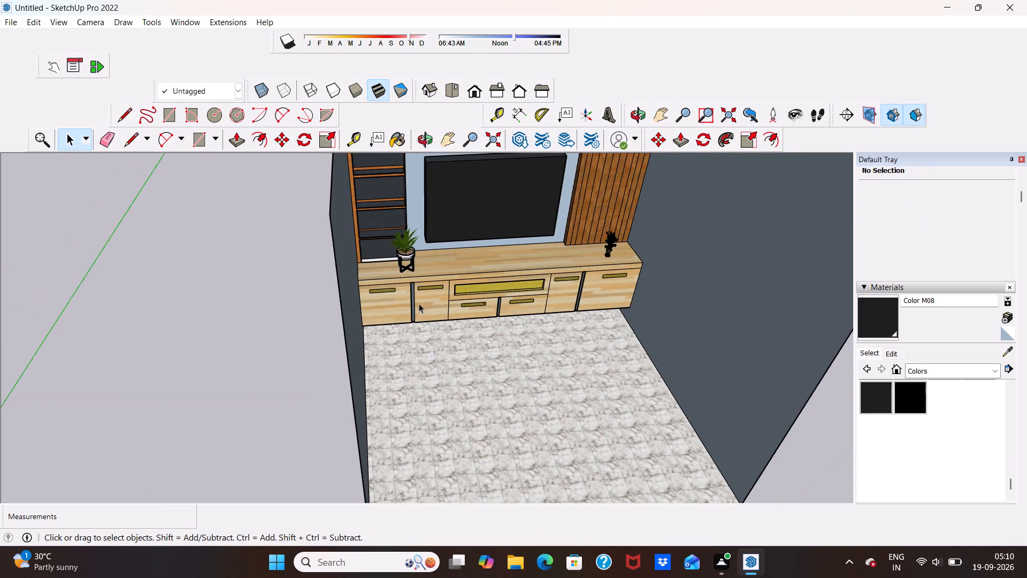
pyautogui.moveTo(439, 317); pyautogui.dragTo(420, 225, button='middle')
pyautogui.scroll(-9, 403, 264)
pyautogui.scroll(7, 516, 227)
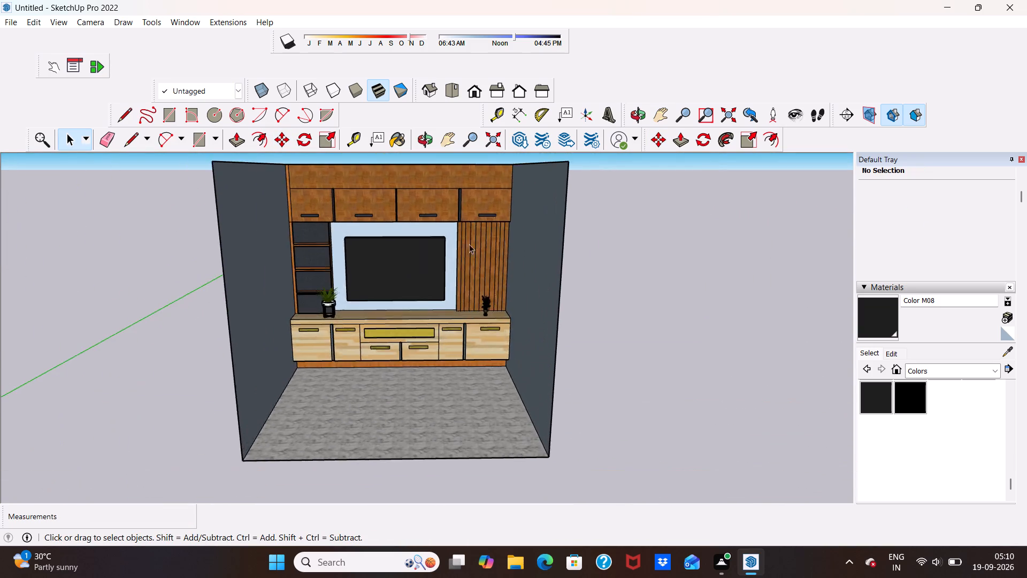
pyautogui.scroll(3, 469, 244)
pyautogui.scroll(-9, 457, 246)
pyautogui.moveTo(450, 275); pyautogui.dragTo(439, 396, button='middle')
pyautogui.scroll(7, 392, 280)
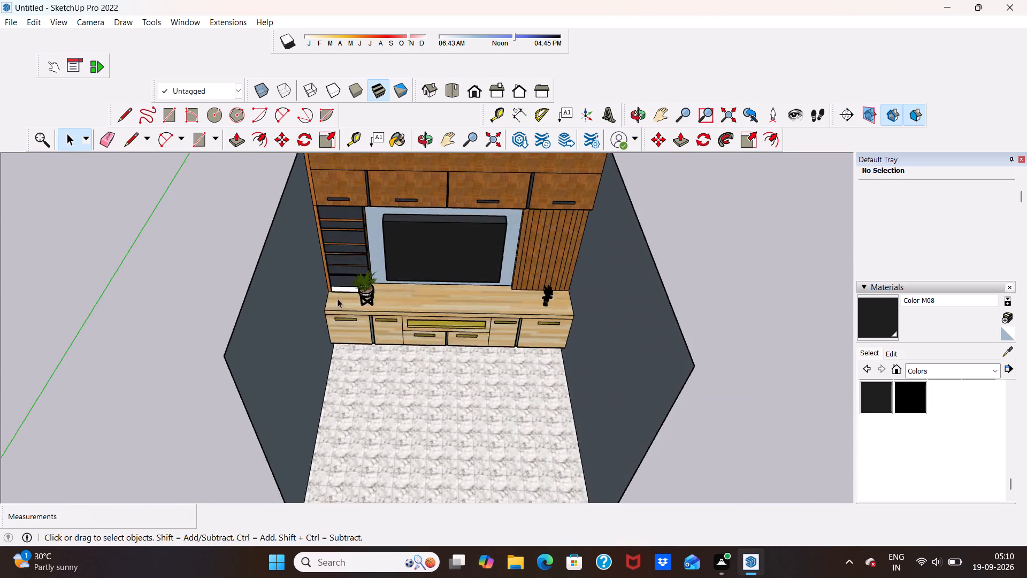
pyautogui.scroll(11, 338, 299)
pyautogui.scroll(-18, 409, 272)
pyautogui.moveTo(434, 355); pyautogui.dragTo(446, 324, button='middle')
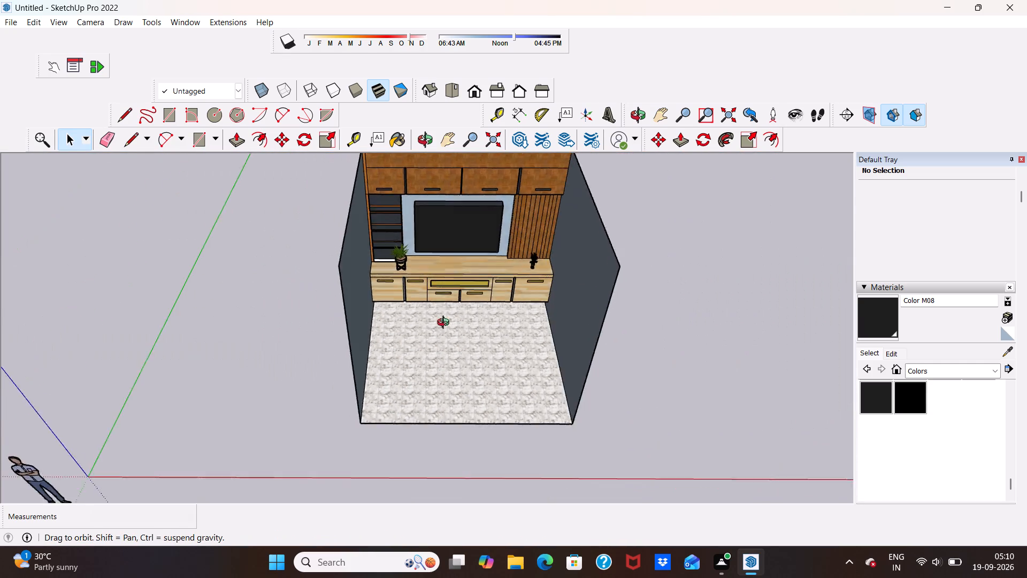
pyautogui.moveTo(446, 324); pyautogui.dragTo(425, 233, button='middle')
pyautogui.scroll(-5, 419, 257)
pyautogui.scroll(12, 428, 238)
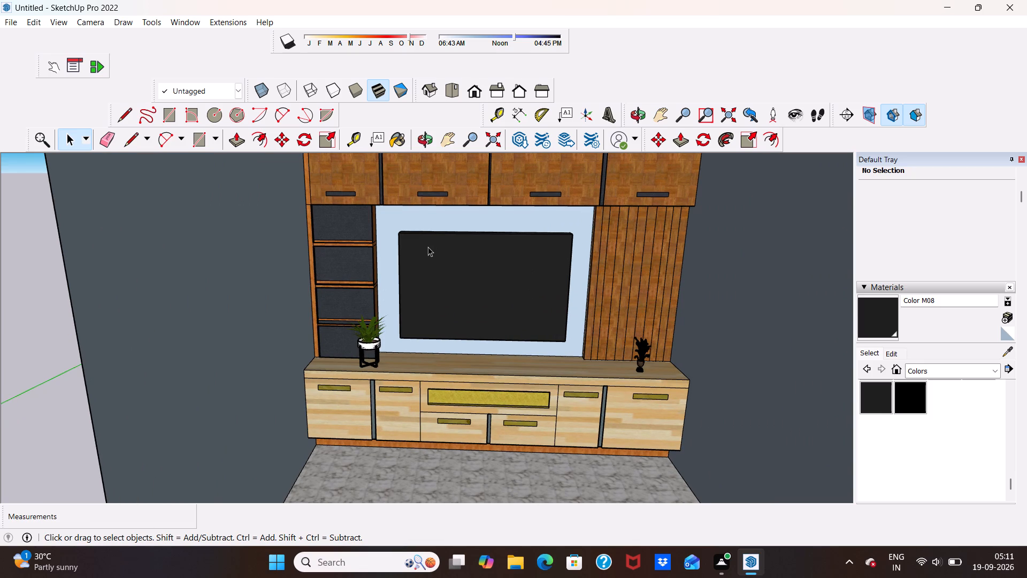
pyautogui.scroll(-12, 428, 247)
pyautogui.scroll(8, 426, 291)
pyautogui.moveTo(448, 294); pyautogui.dragTo(444, 328, button='middle')
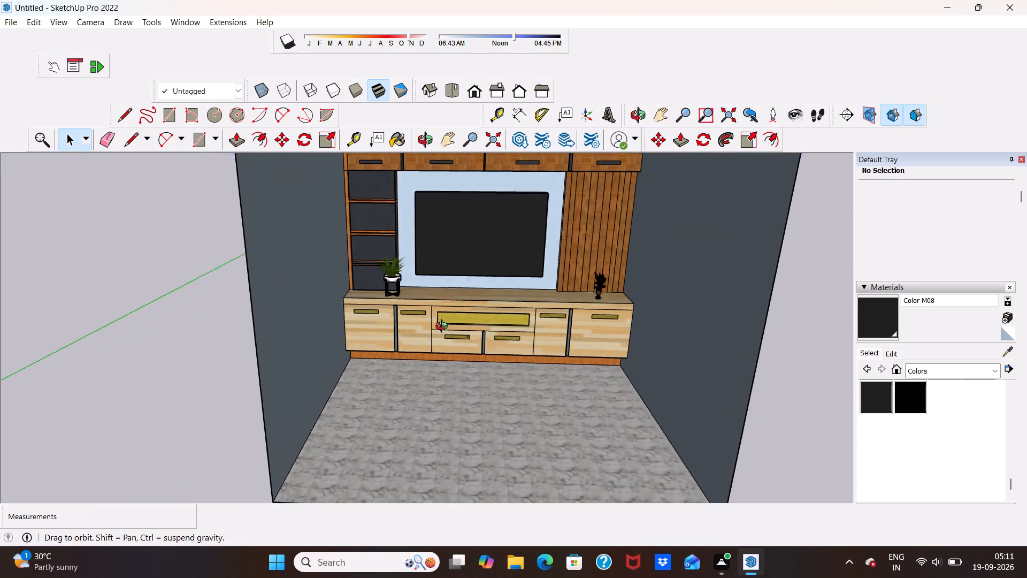
pyautogui.moveTo(444, 328); pyautogui.dragTo(434, 382, button='middle')
pyautogui.scroll(-6, 474, 241)
pyautogui.scroll(3, 530, 333)
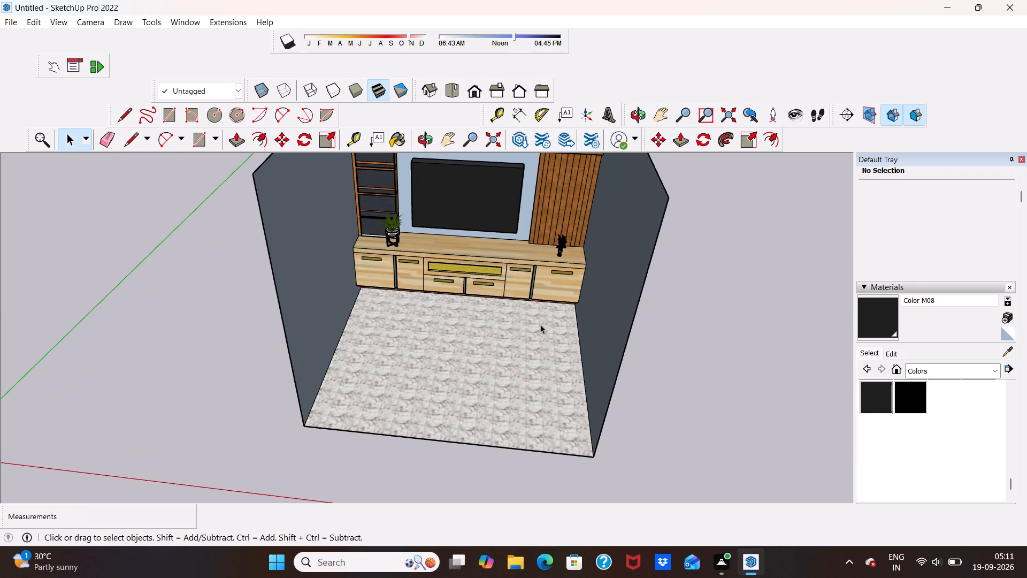
pyautogui.scroll(-6, 531, 328)
pyautogui.scroll(2, 522, 265)
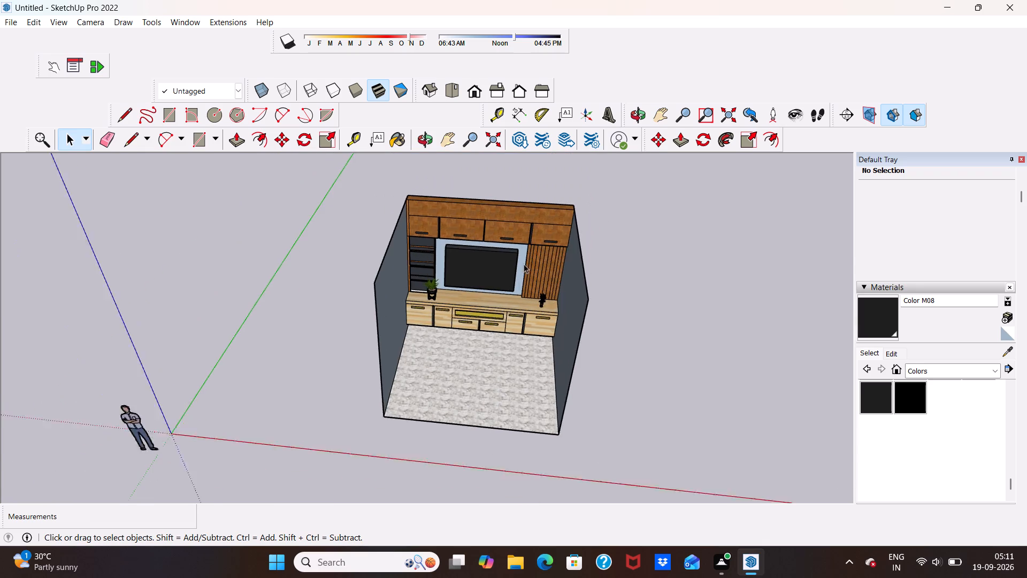
pyautogui.scroll(3, 524, 264)
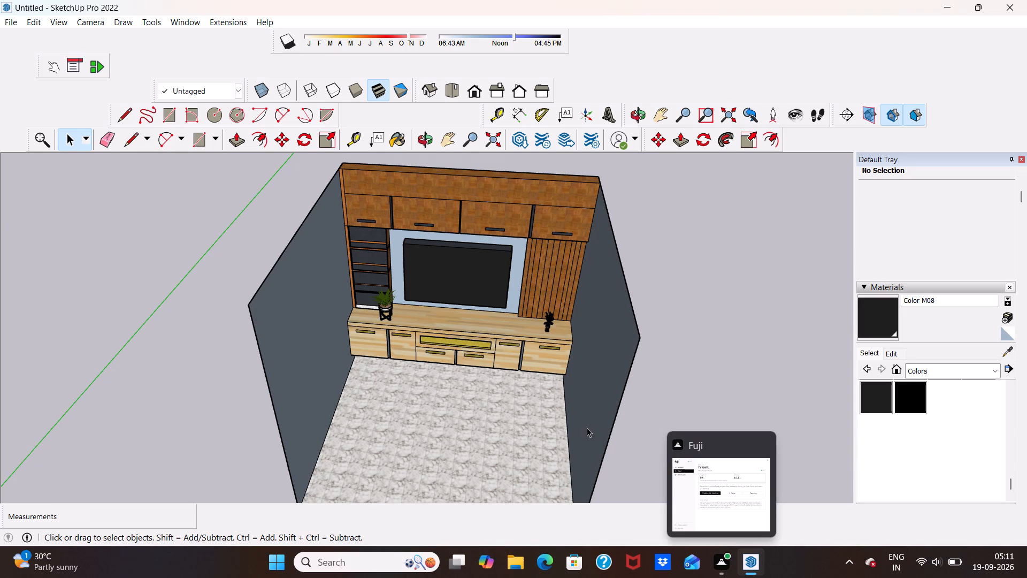
pyautogui.scroll(-12, 579, 186)
pyautogui.scroll(6, 572, 189)
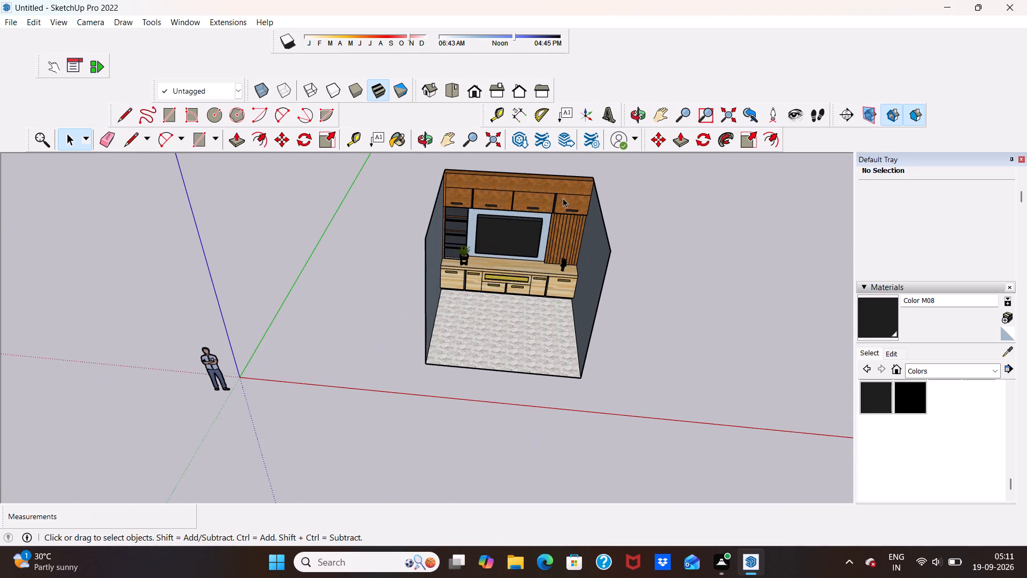
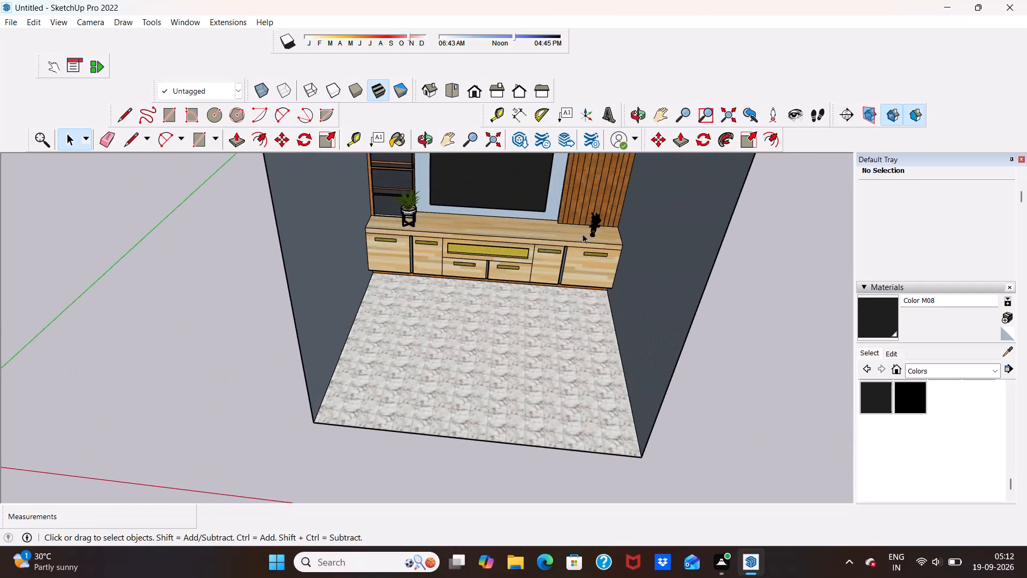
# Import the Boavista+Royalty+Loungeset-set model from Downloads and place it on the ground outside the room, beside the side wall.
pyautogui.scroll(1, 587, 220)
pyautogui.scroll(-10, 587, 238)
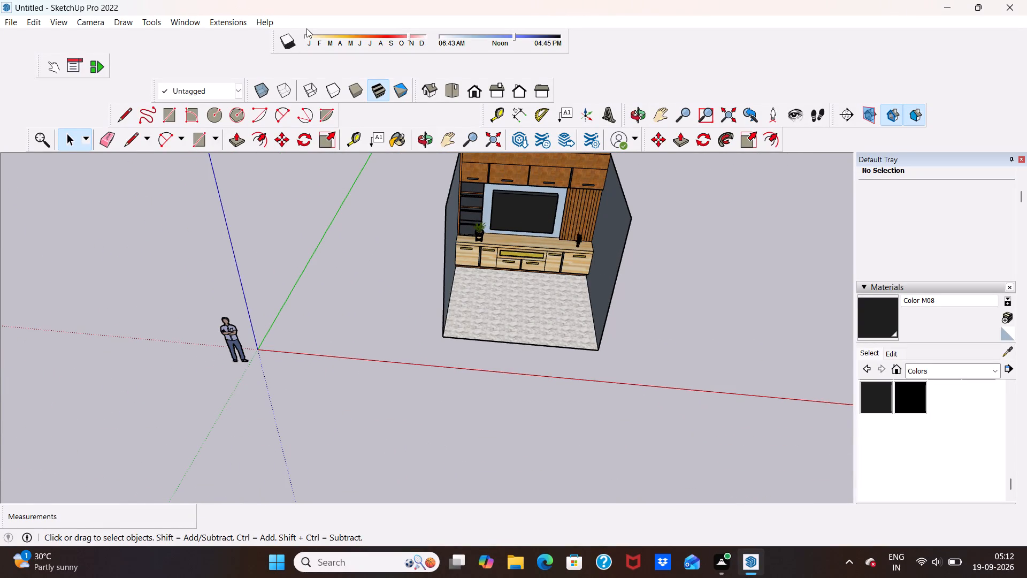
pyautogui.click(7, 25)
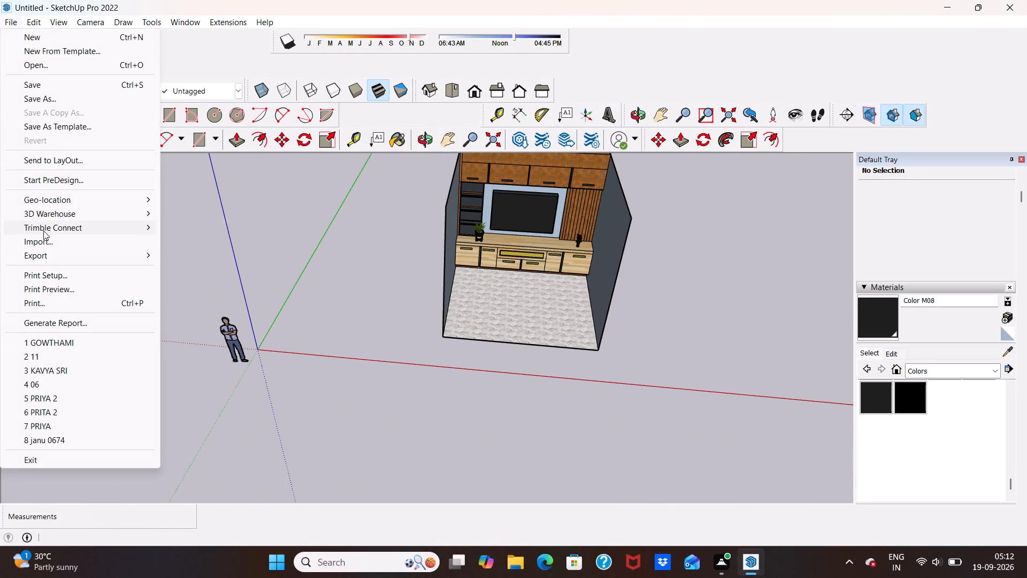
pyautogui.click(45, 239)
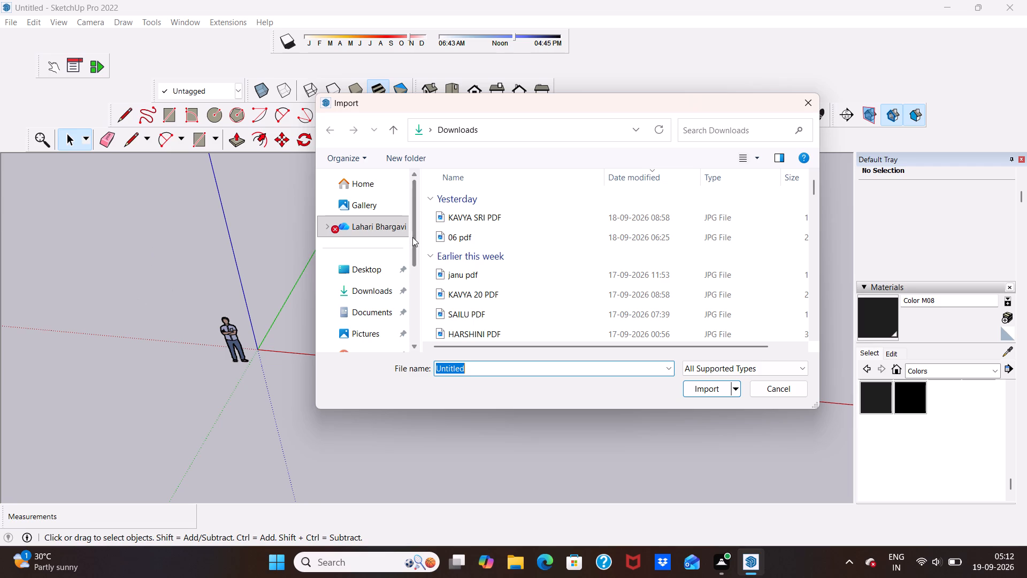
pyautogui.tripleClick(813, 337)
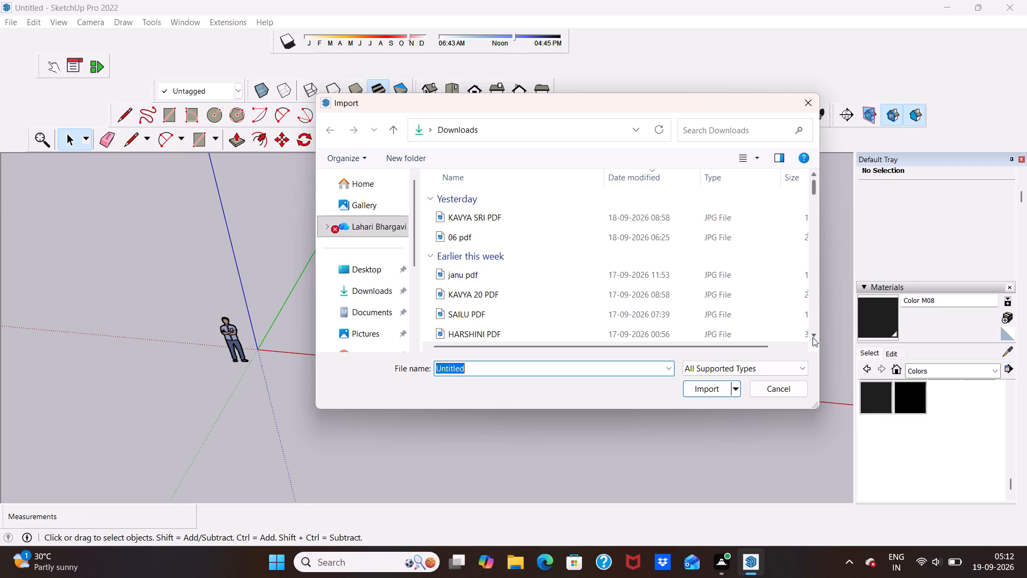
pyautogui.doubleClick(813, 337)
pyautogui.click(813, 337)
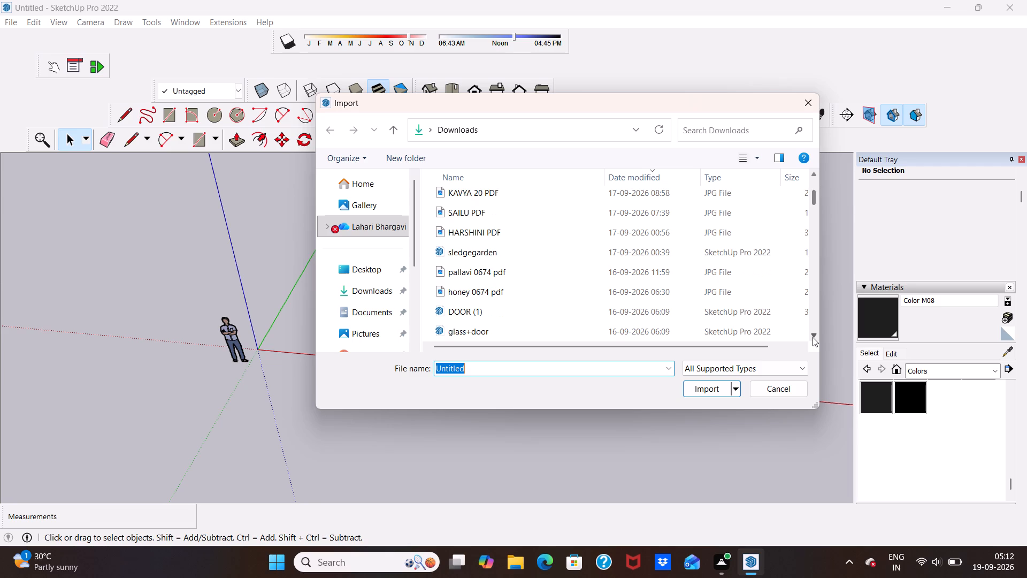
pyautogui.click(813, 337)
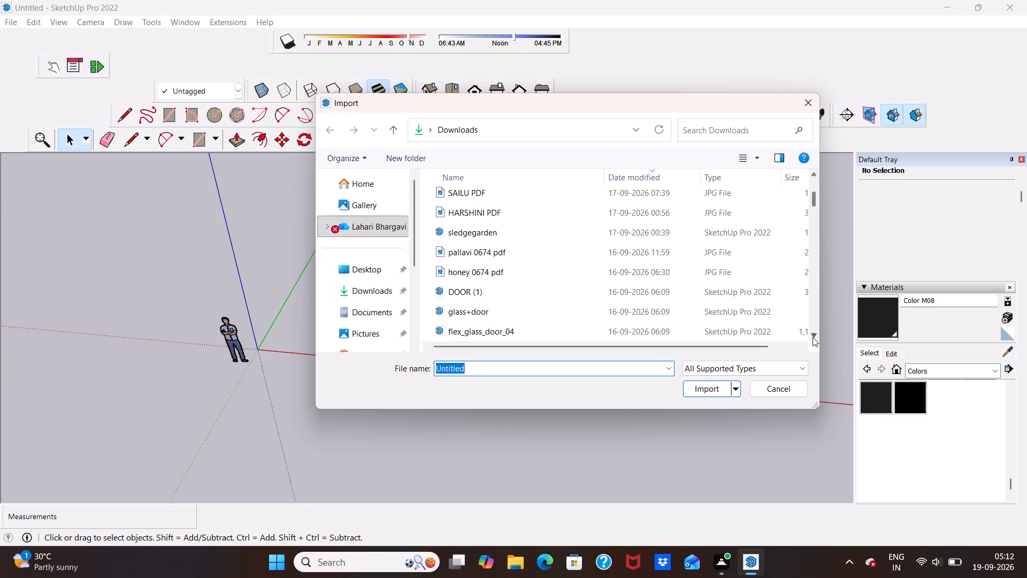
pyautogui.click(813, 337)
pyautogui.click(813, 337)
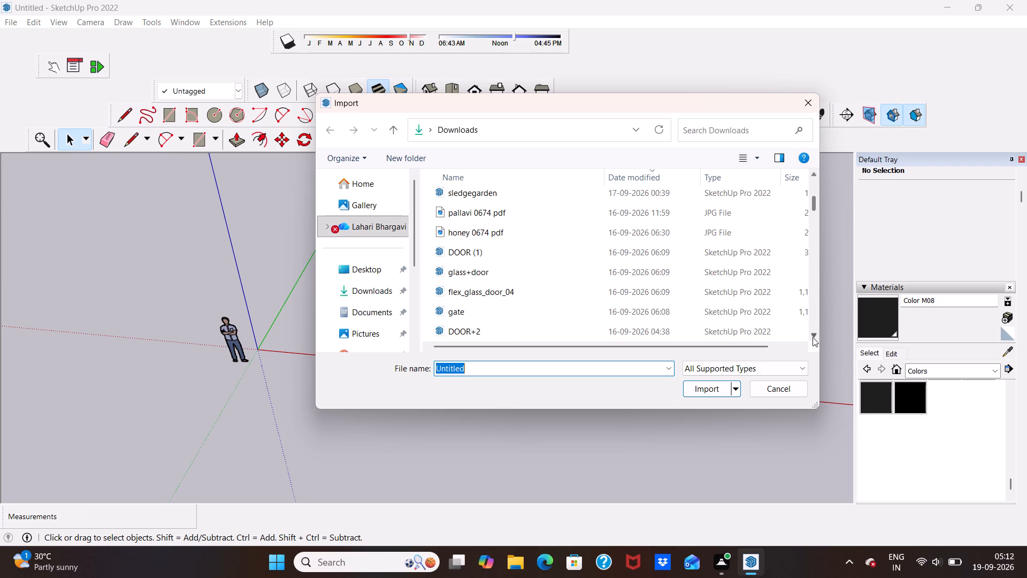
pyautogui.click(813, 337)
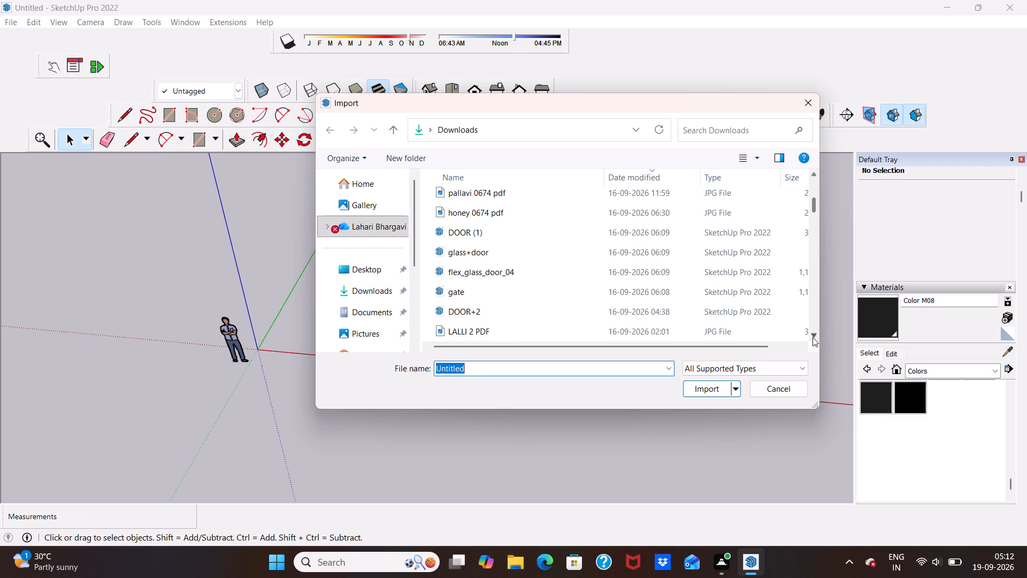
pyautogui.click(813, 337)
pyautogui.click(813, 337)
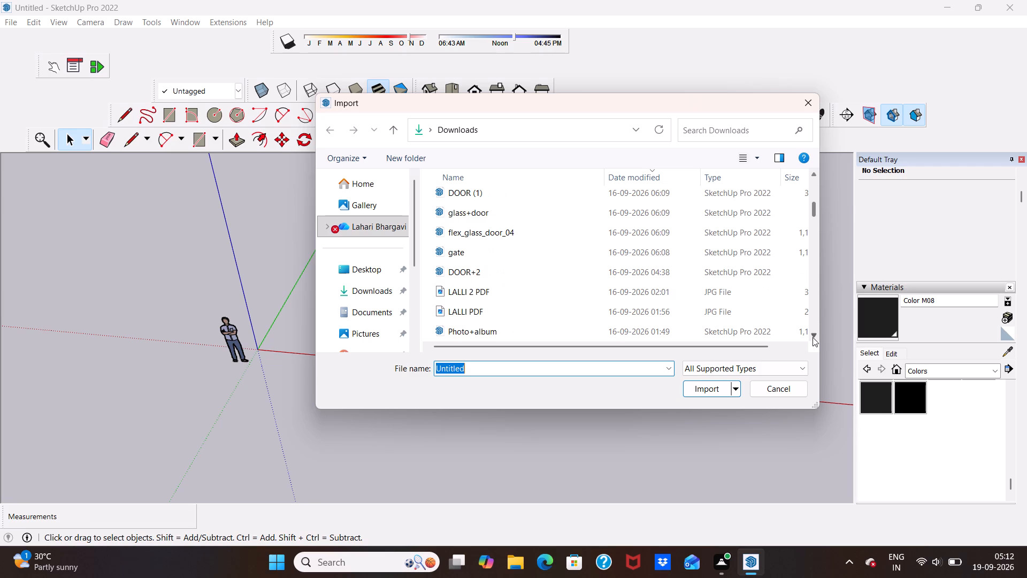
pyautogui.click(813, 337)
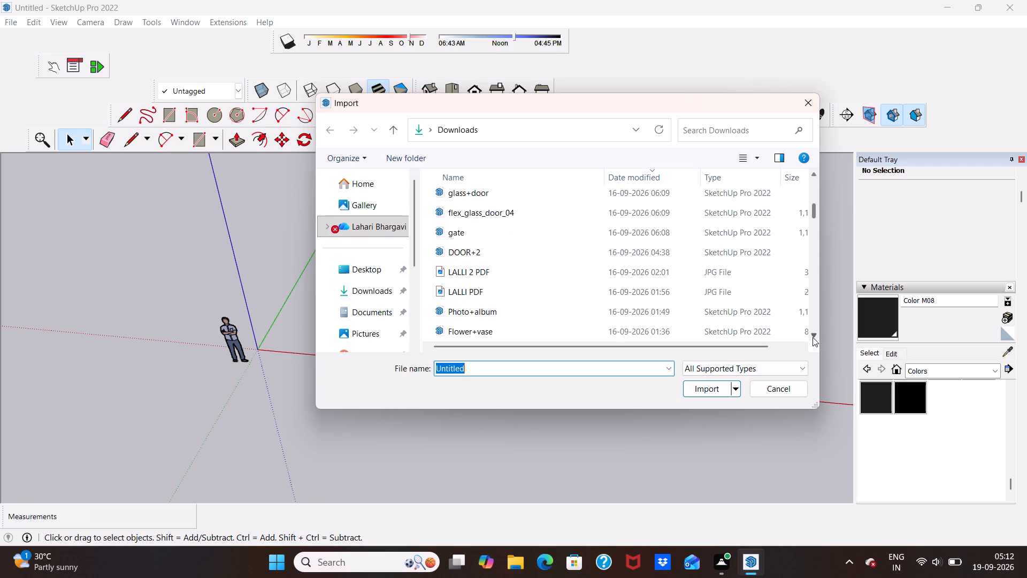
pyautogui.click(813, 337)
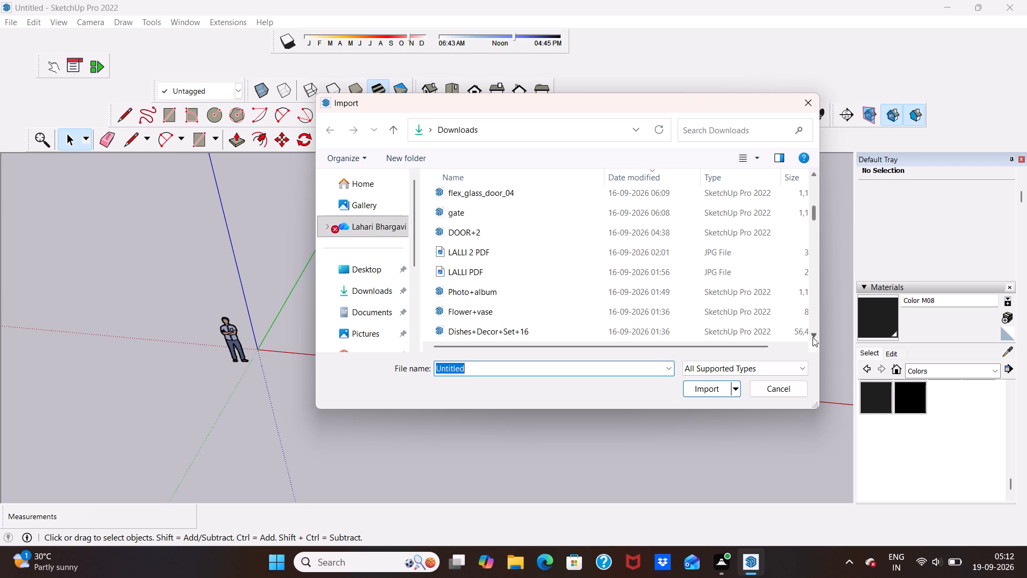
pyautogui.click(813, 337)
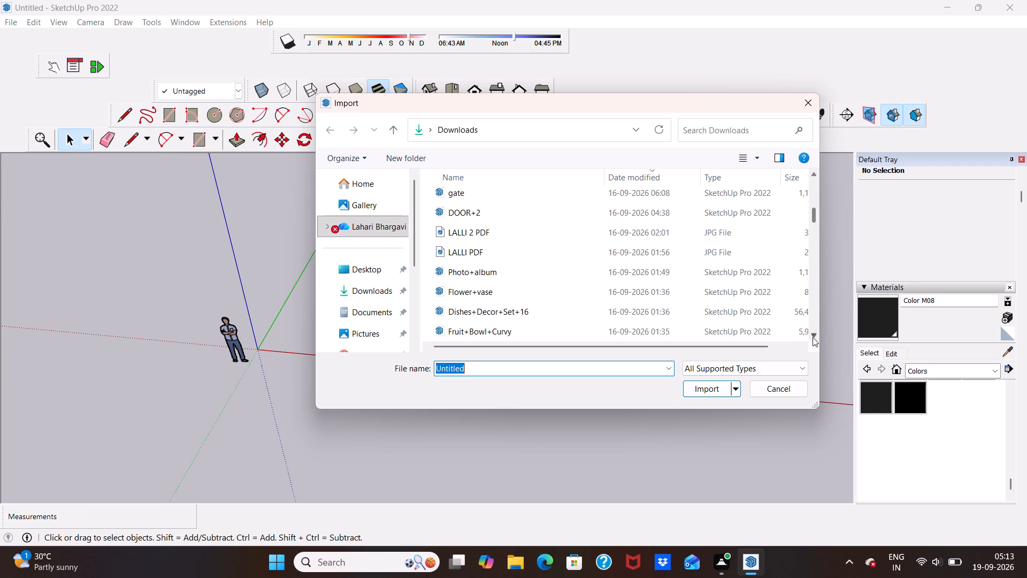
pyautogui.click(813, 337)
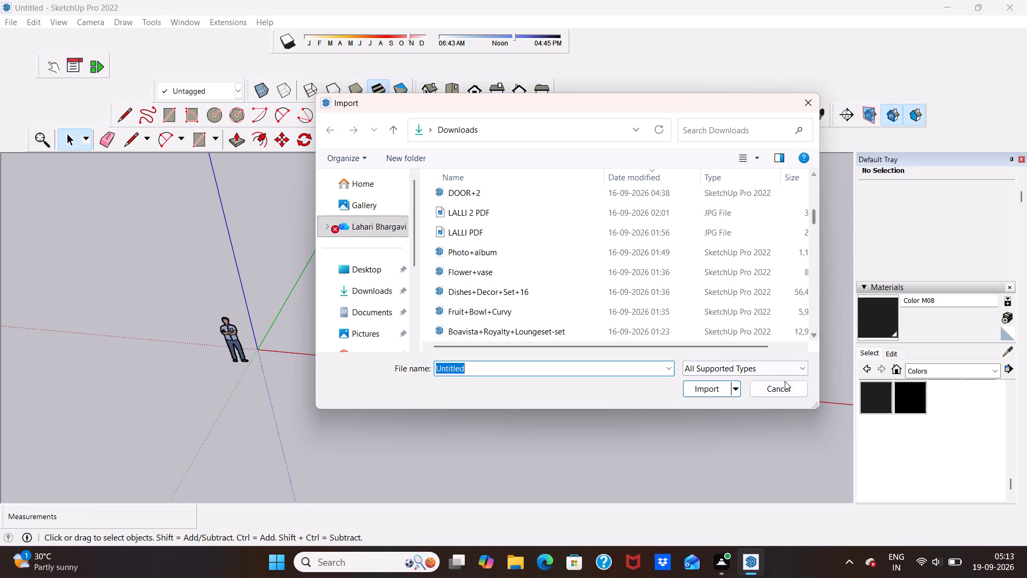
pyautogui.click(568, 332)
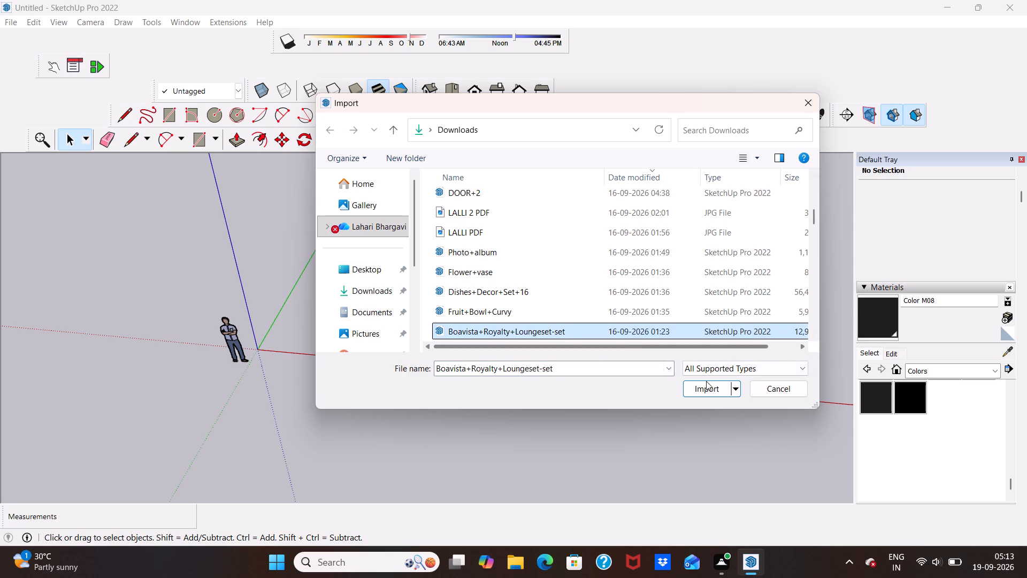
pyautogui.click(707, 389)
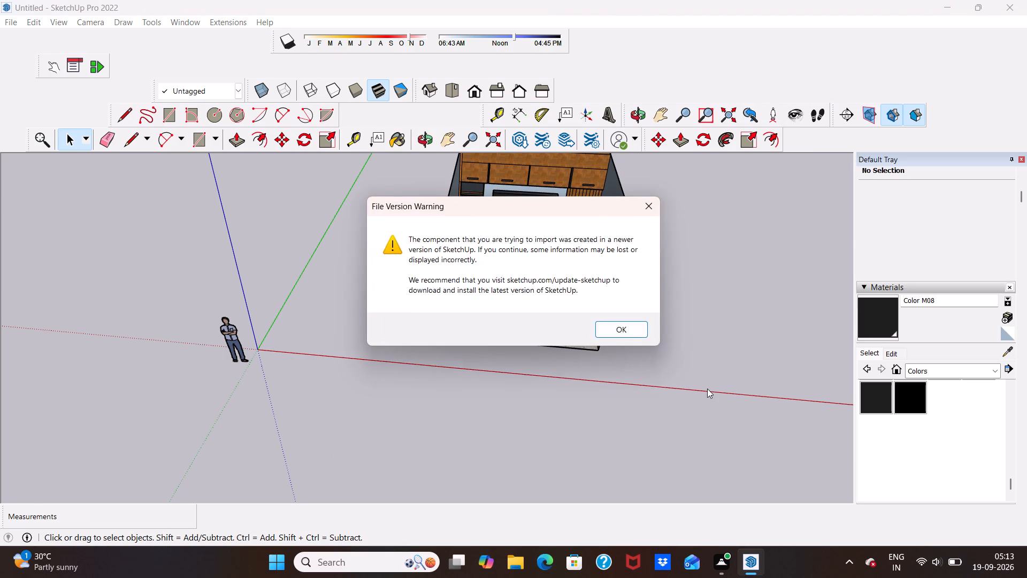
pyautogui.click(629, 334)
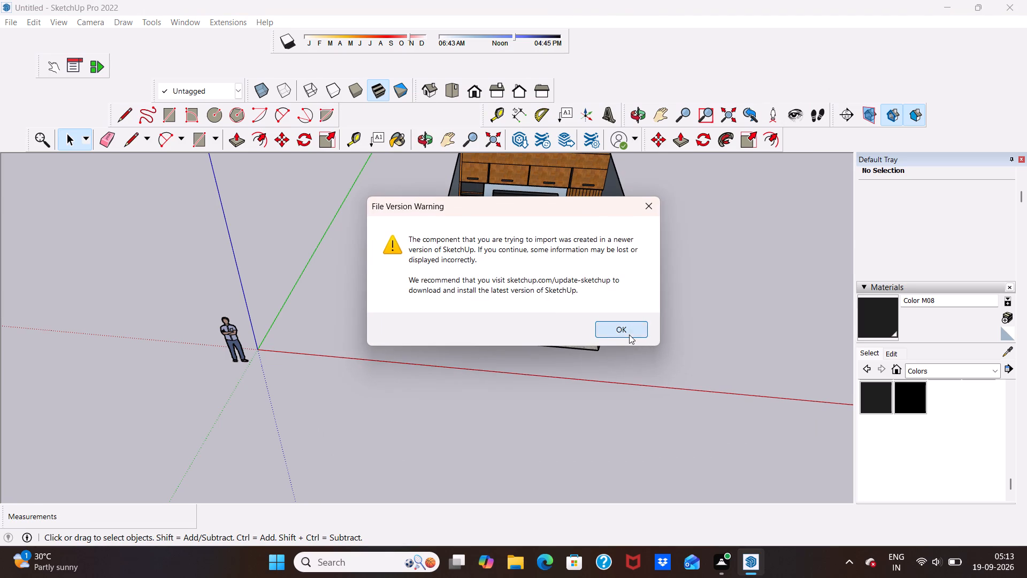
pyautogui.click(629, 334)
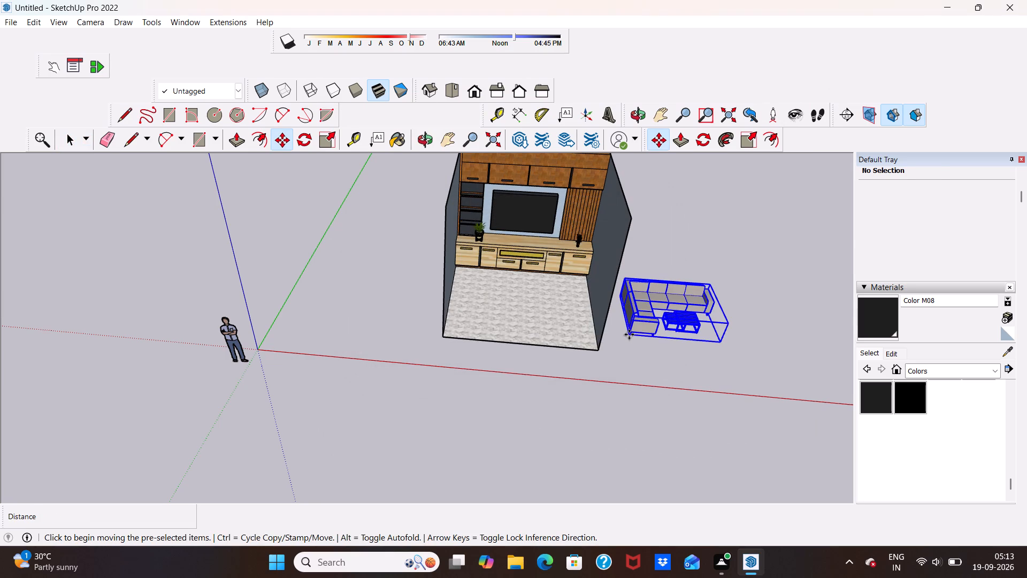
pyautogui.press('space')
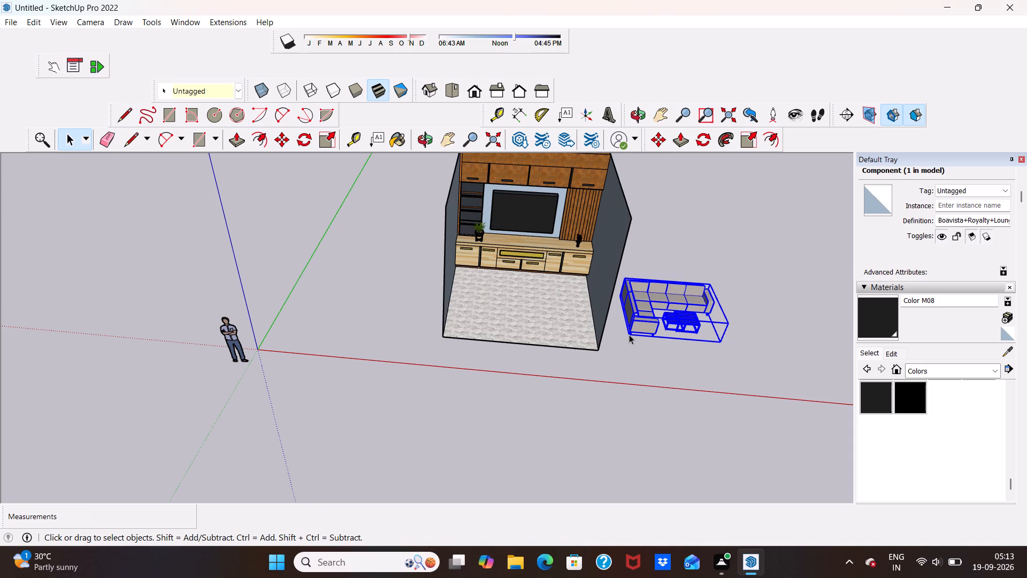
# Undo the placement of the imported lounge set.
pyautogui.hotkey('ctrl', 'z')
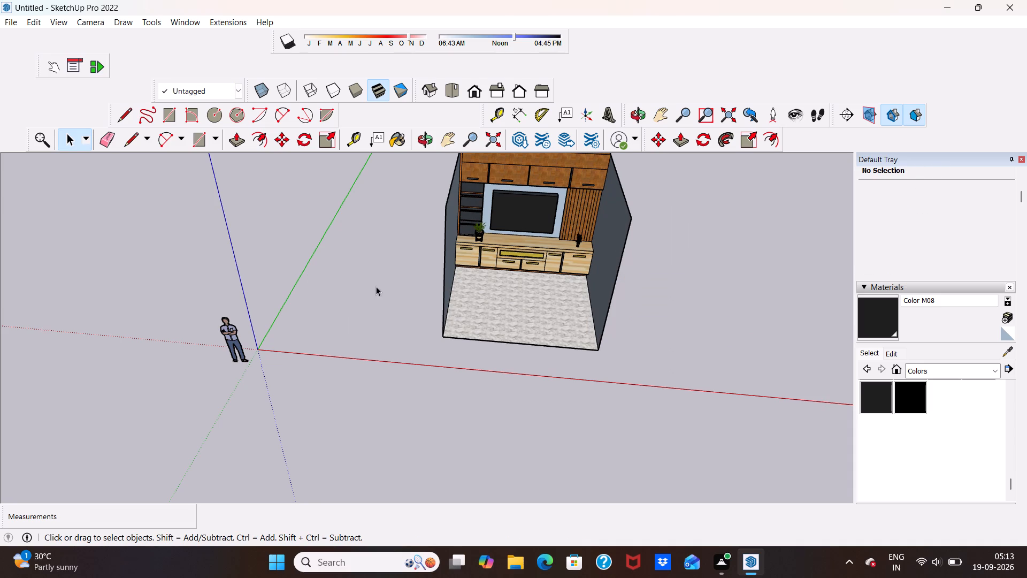
# Browse the Downloads folder in the Import dialog for another model to bring into the TV unit room.
pyautogui.click(11, 21)
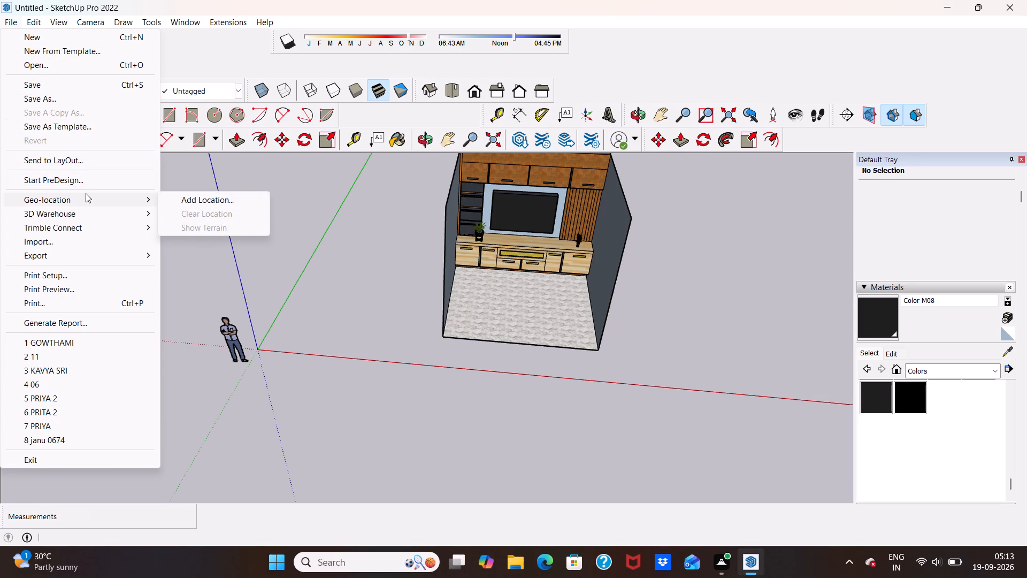
pyautogui.click(94, 239)
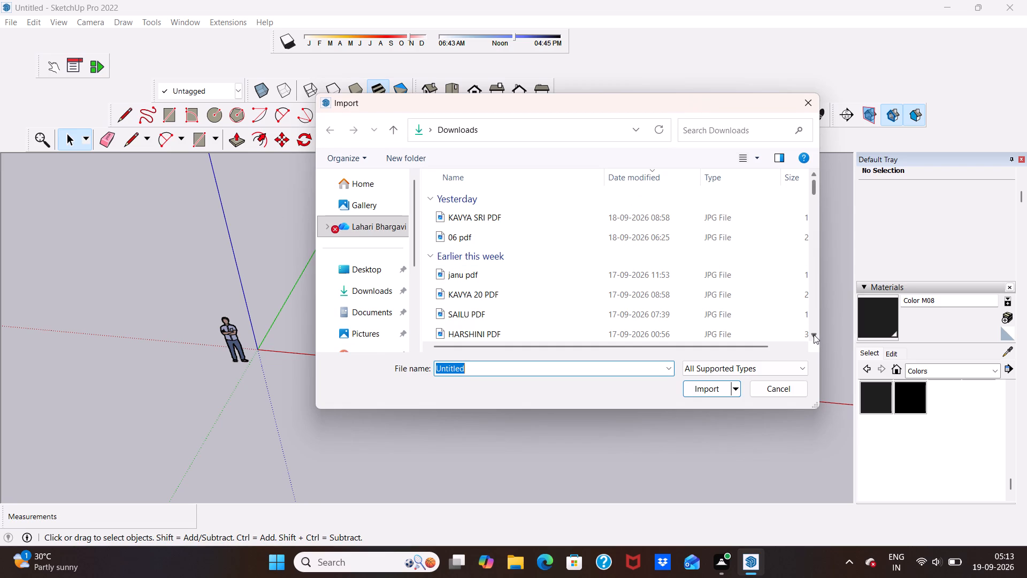
pyautogui.tripleClick(814, 334)
pyautogui.tripleClick(814, 334)
pyautogui.tripleClick(814, 334)
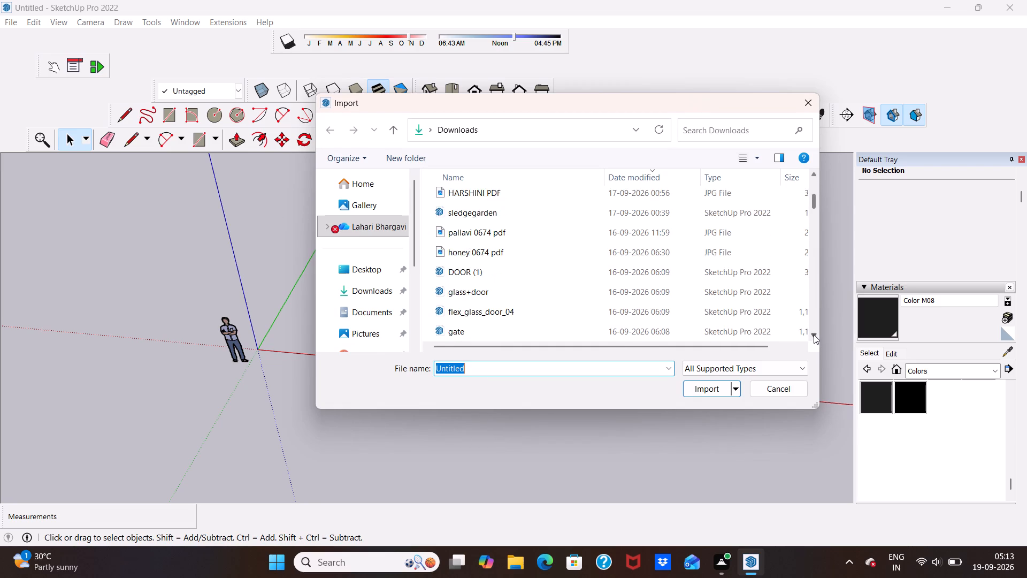
pyautogui.click(814, 334)
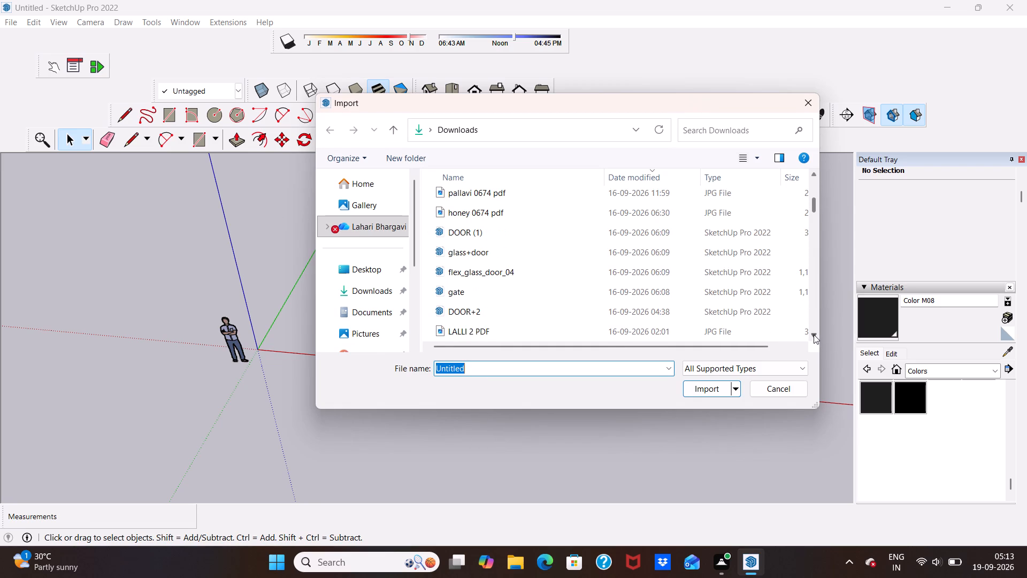
pyautogui.click(814, 334)
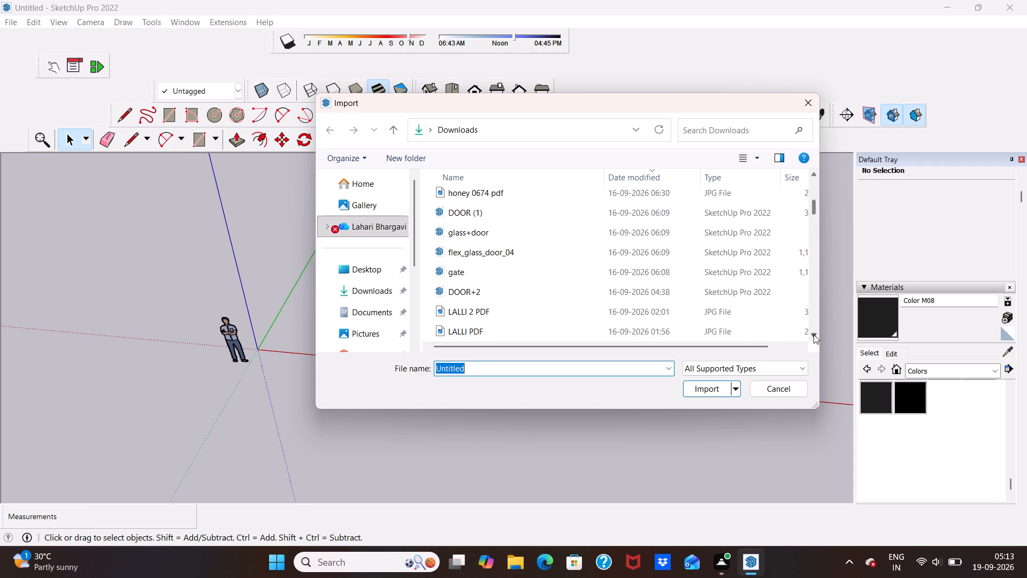
pyautogui.doubleClick(814, 334)
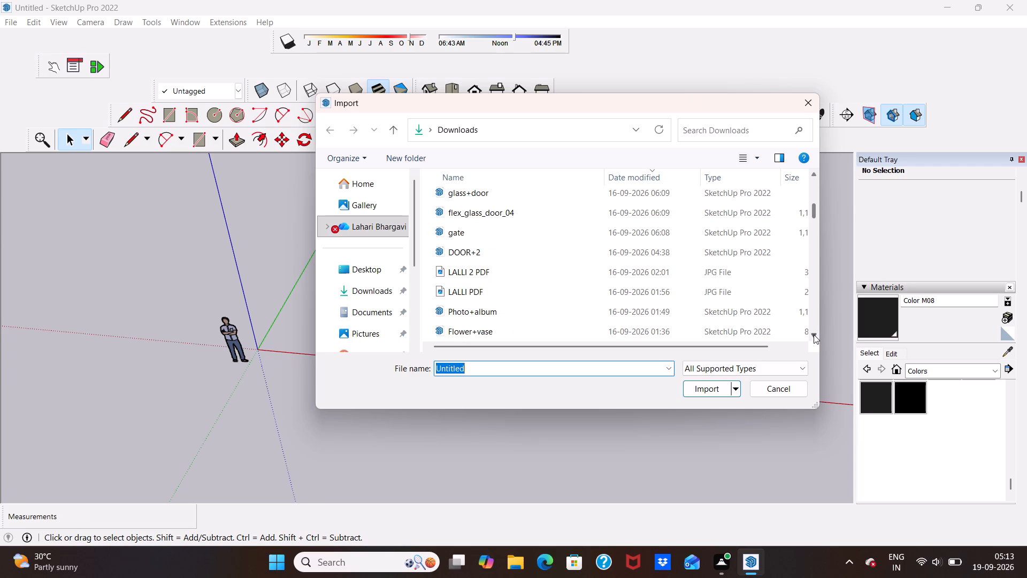
pyautogui.click(814, 334)
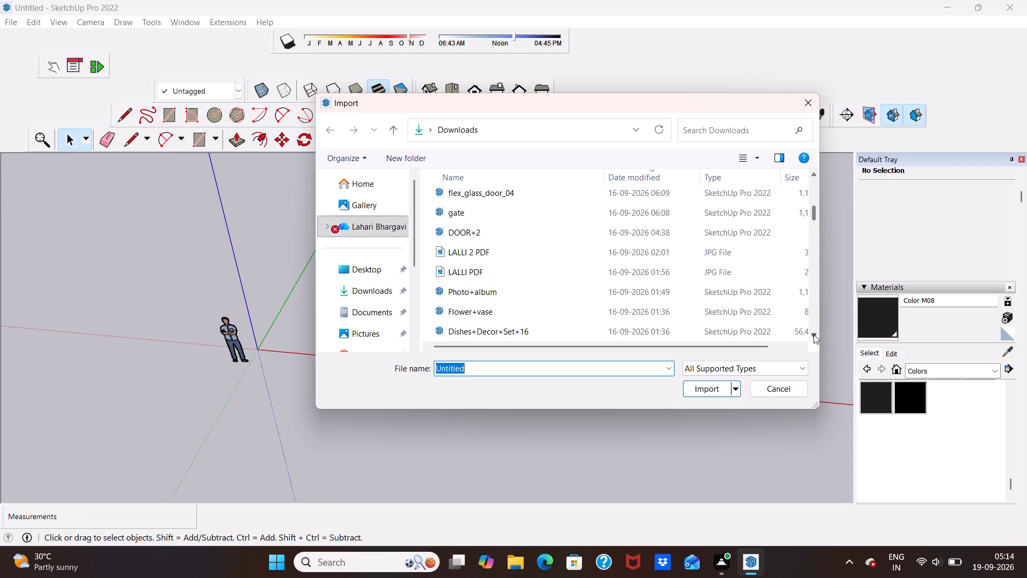
pyautogui.click(814, 334)
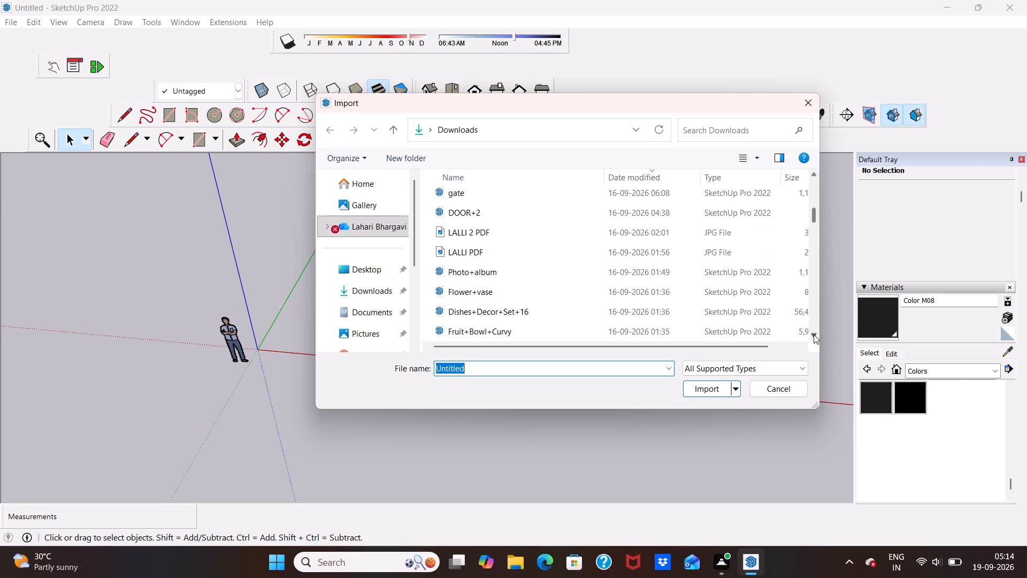
pyautogui.click(814, 334)
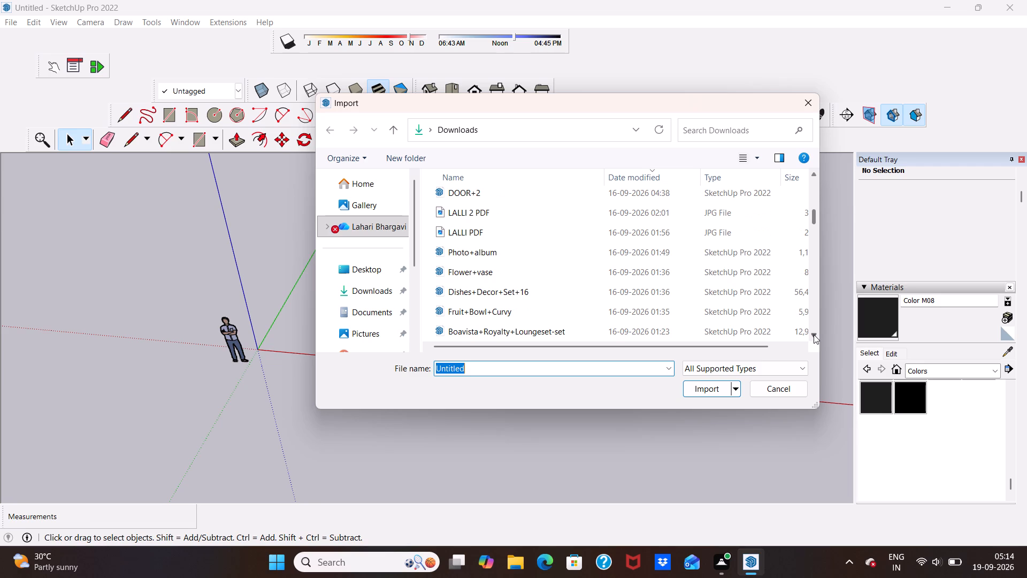
pyautogui.click(814, 334)
pyautogui.click(814, 334)
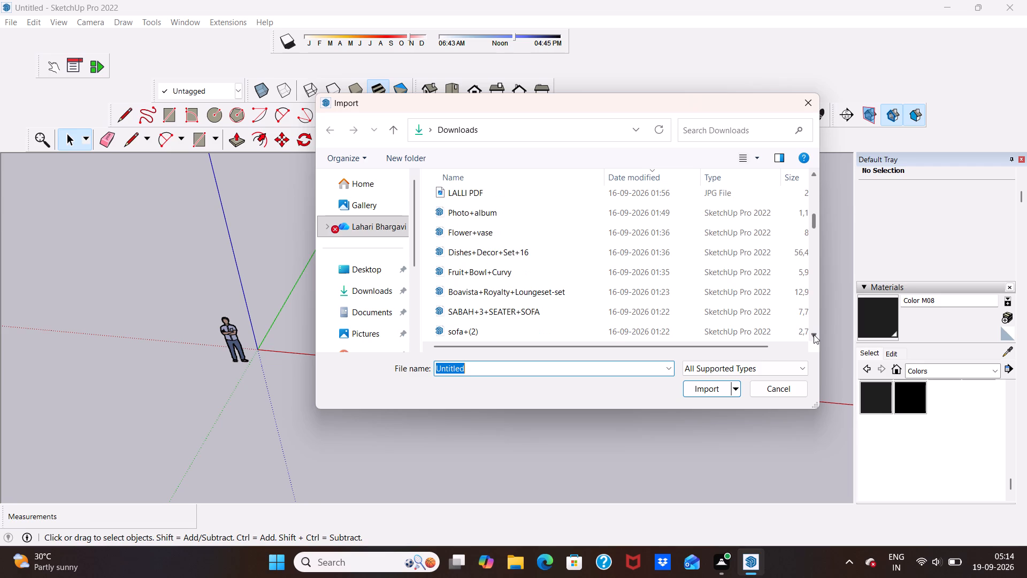
pyautogui.click(814, 334)
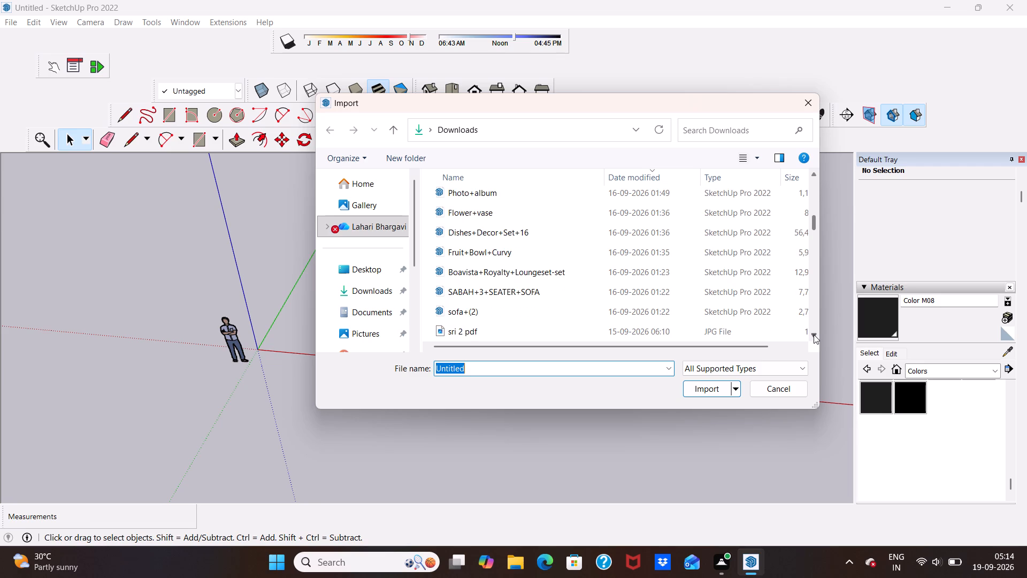
pyautogui.click(814, 334)
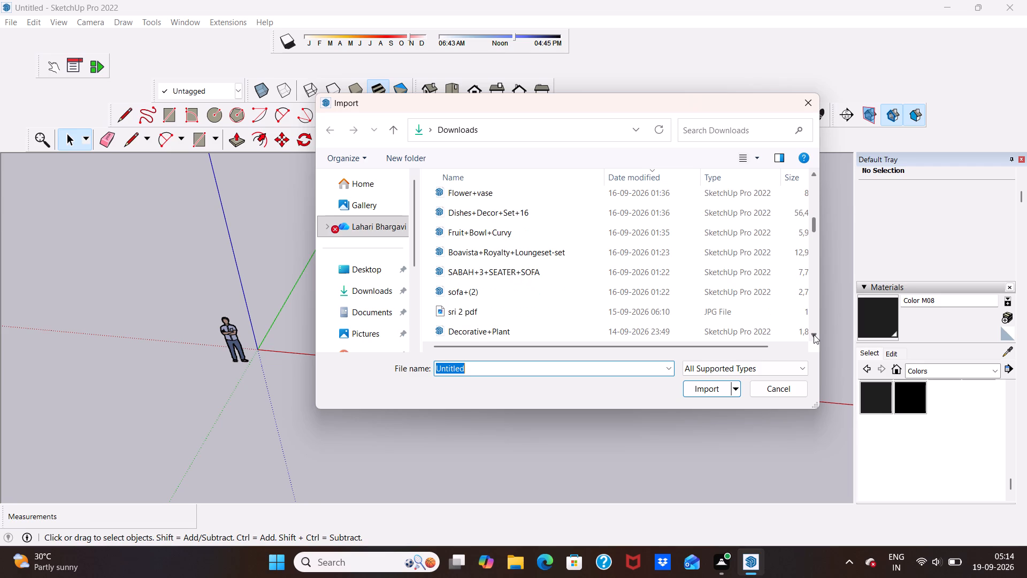
pyautogui.click(814, 334)
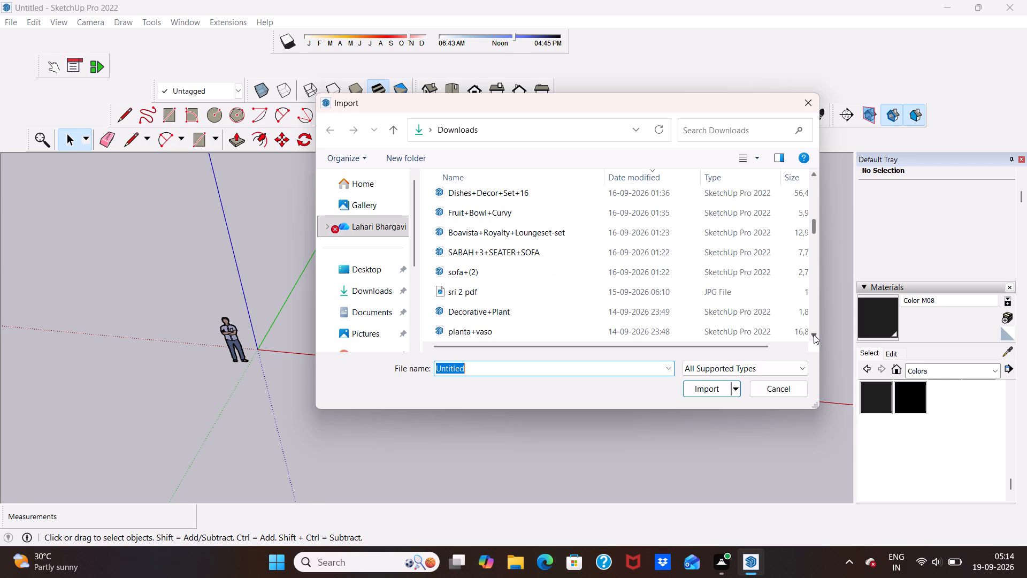
pyautogui.click(814, 334)
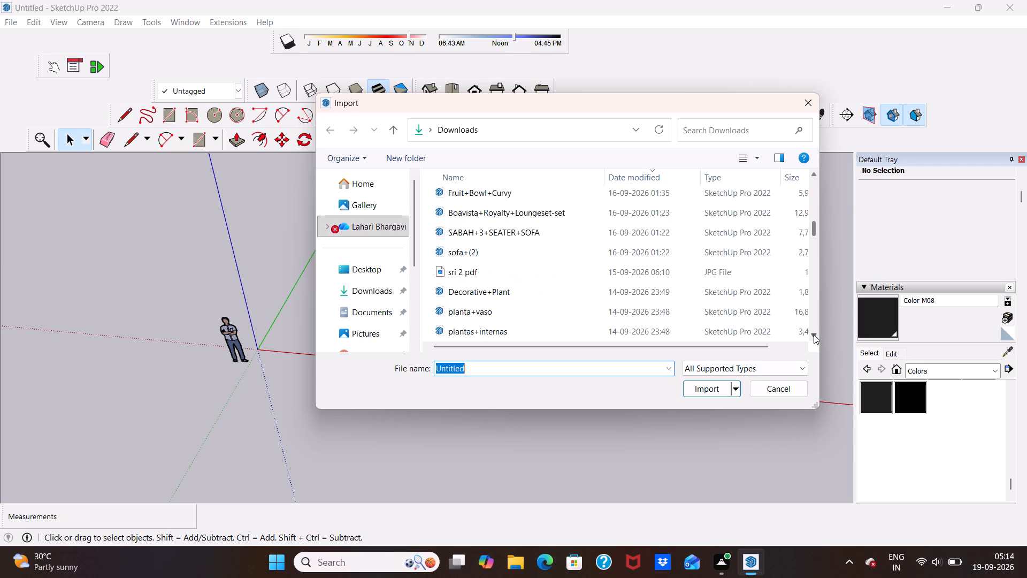
pyautogui.click(813, 333)
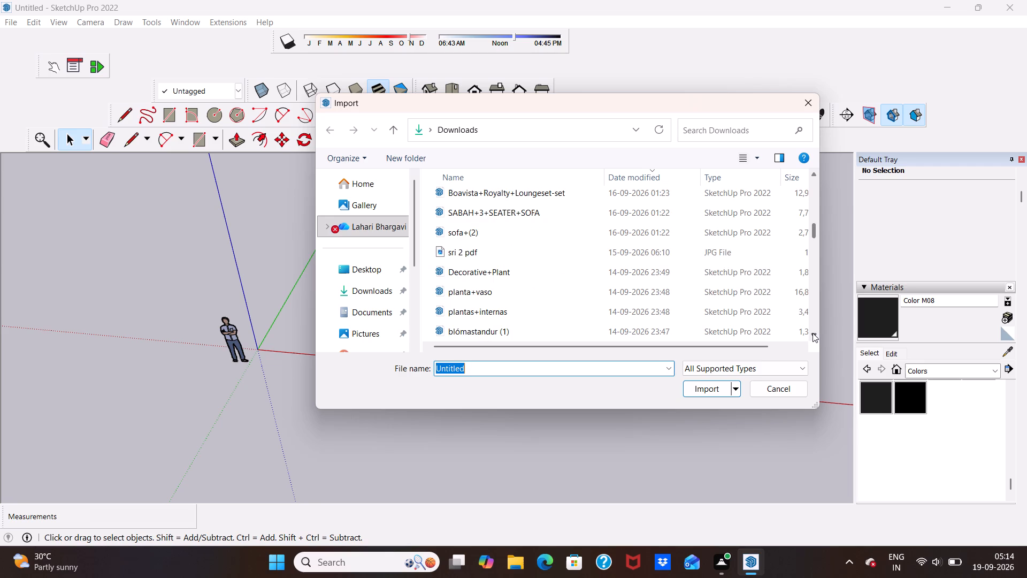
pyautogui.click(813, 333)
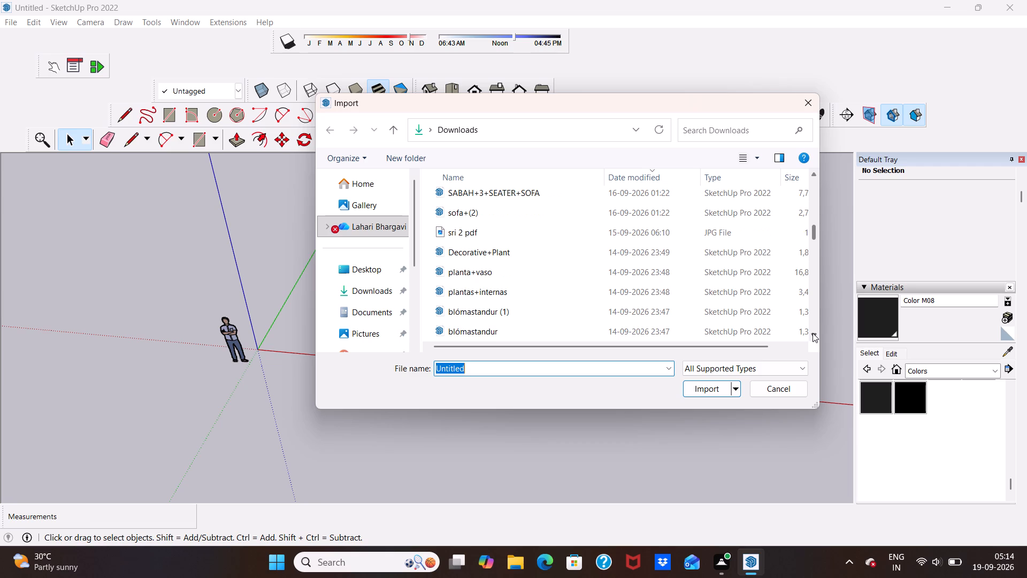
pyautogui.click(813, 333)
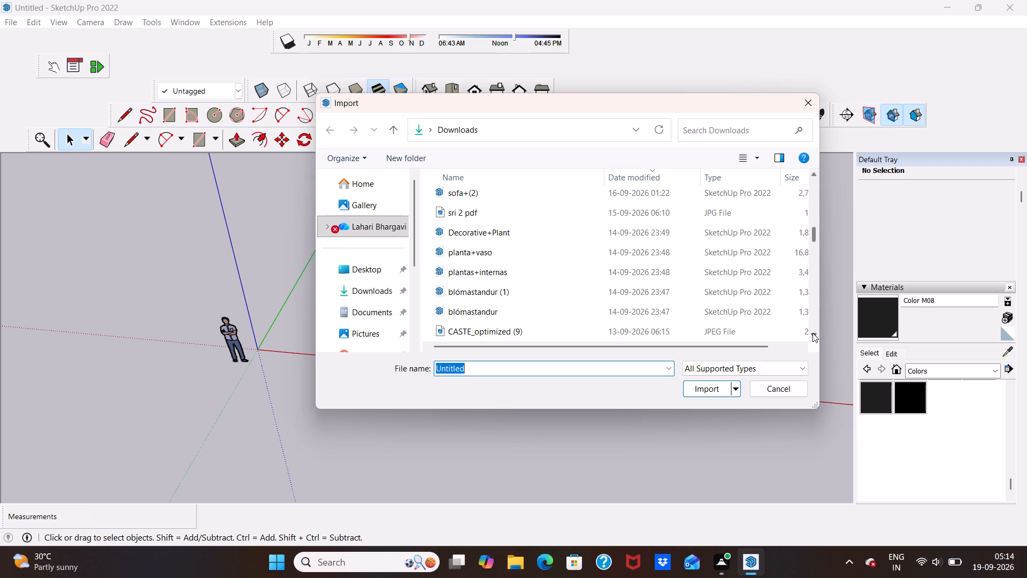
pyautogui.tripleClick(813, 333)
pyautogui.click(813, 333)
pyautogui.click(813, 333)
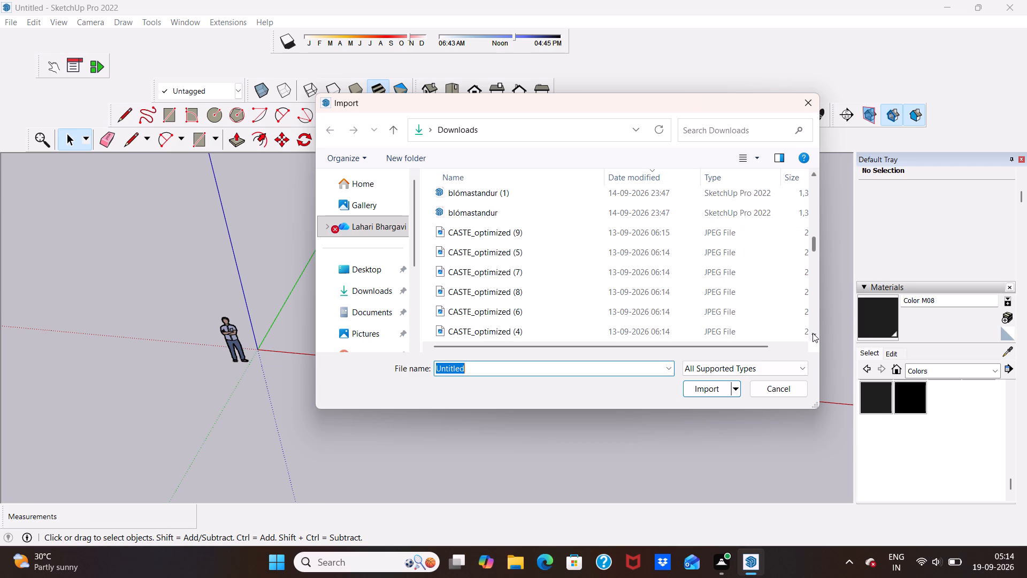
pyautogui.click(813, 333)
pyautogui.click(813, 333)
pyautogui.click(813, 333)
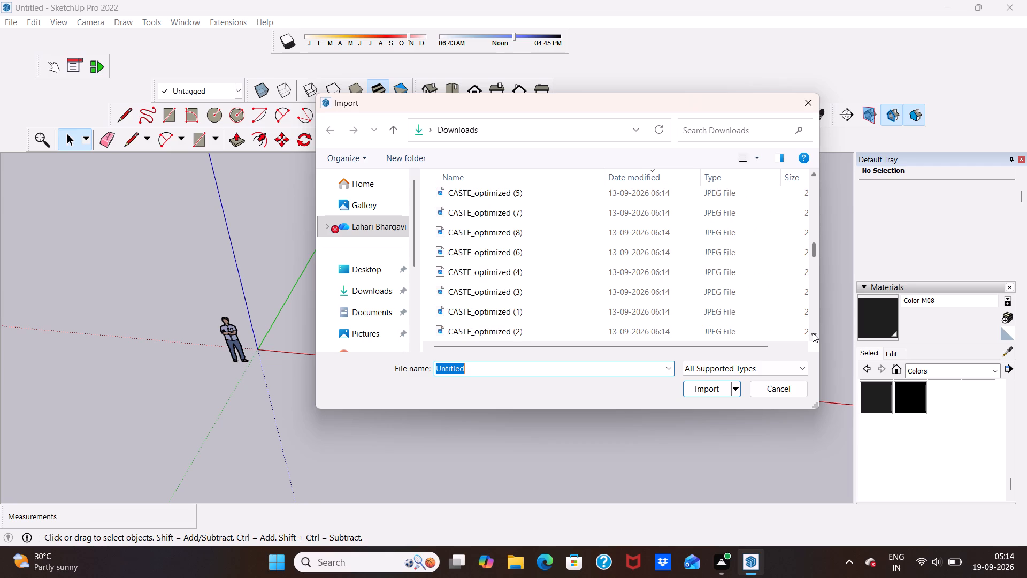
pyautogui.click(813, 333)
pyautogui.click(813, 333)
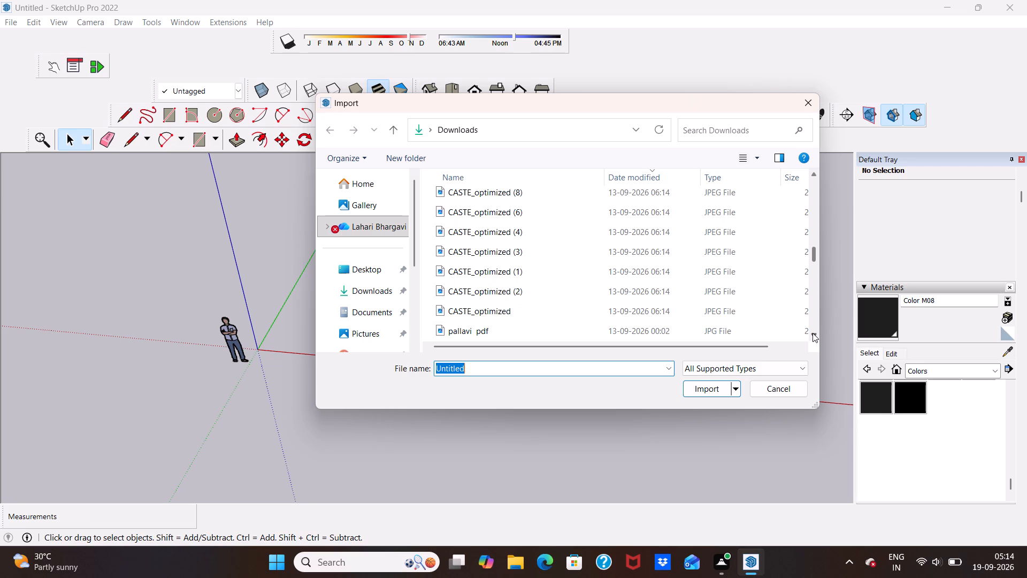
pyautogui.click(813, 333)
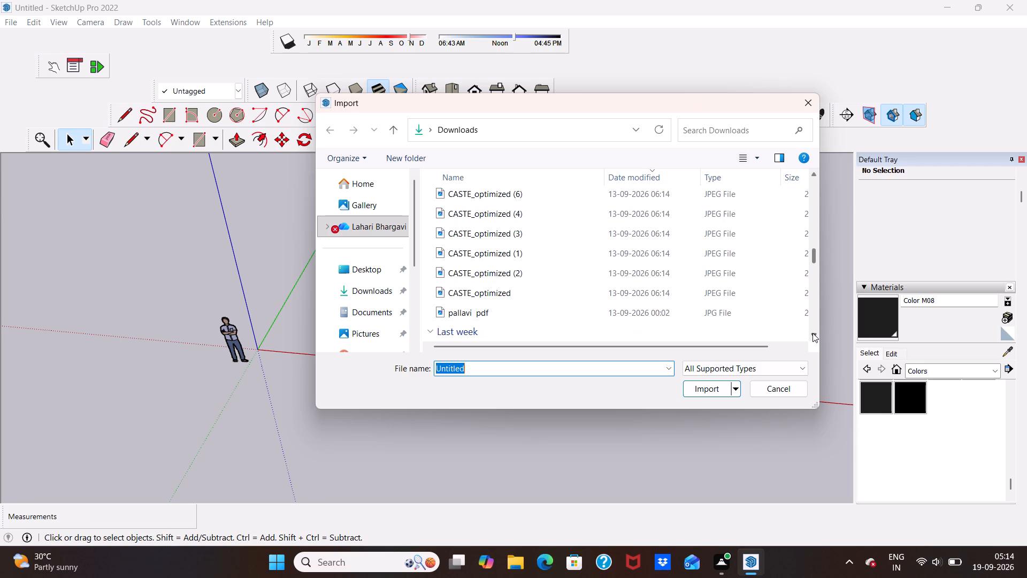
pyautogui.click(813, 333)
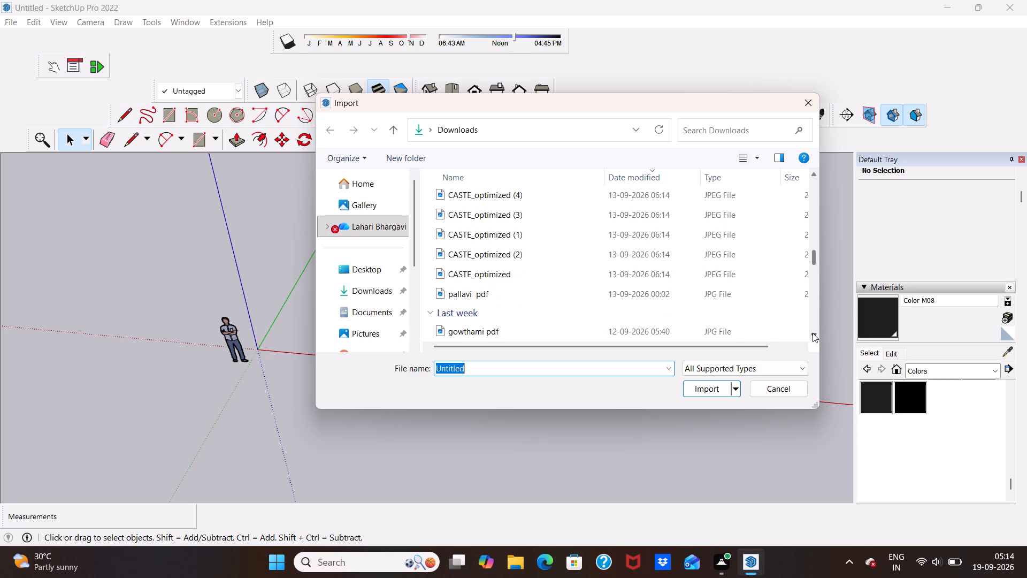
pyautogui.click(813, 333)
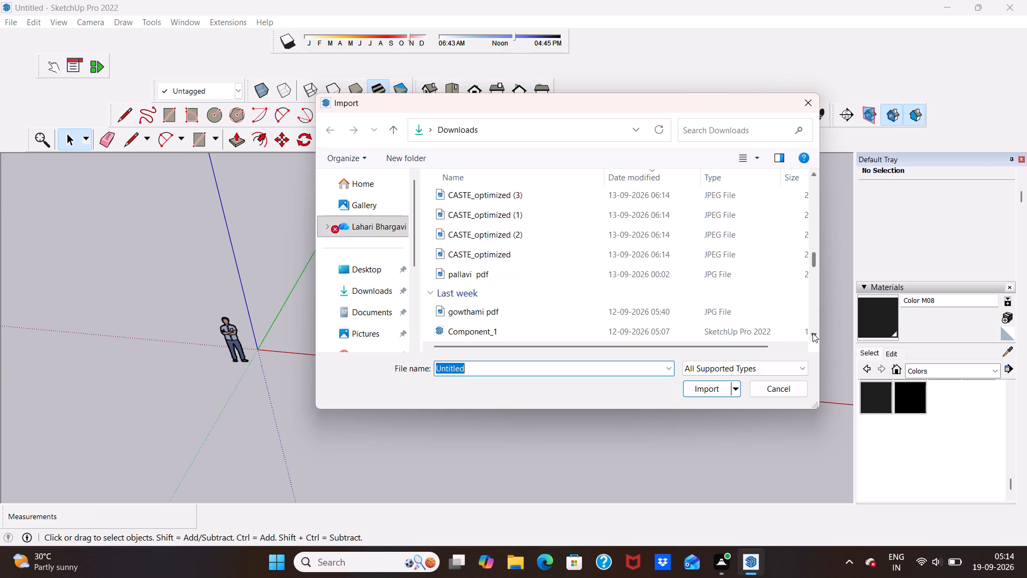
pyautogui.click(813, 333)
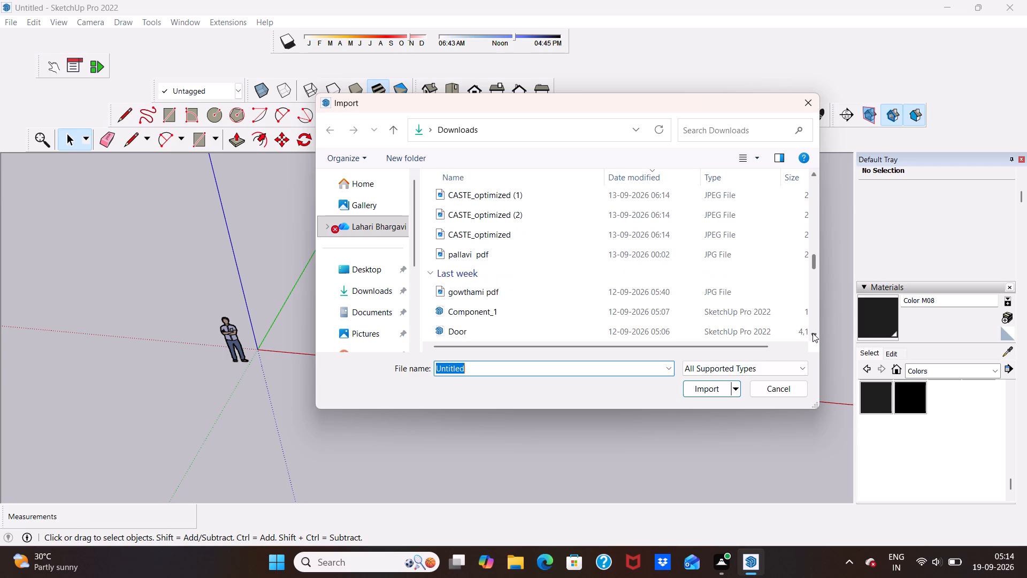
pyautogui.click(813, 333)
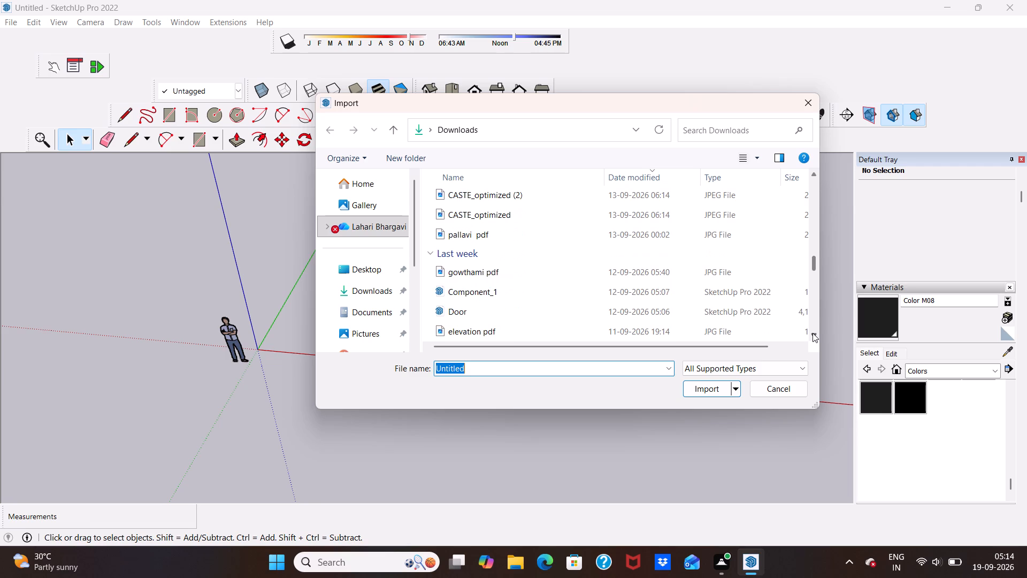
pyautogui.click(813, 333)
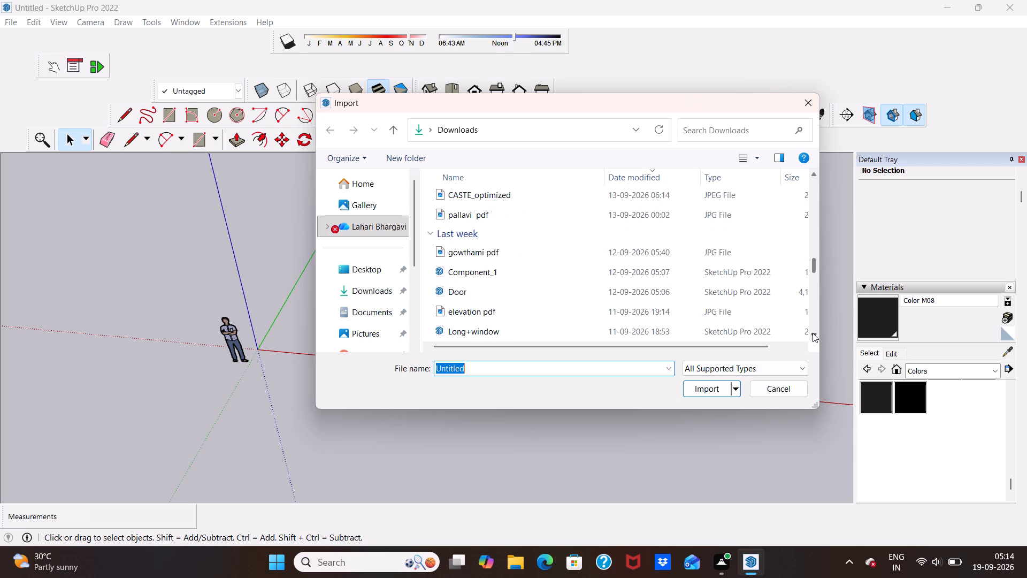
pyautogui.click(813, 333)
pyautogui.click(813, 333)
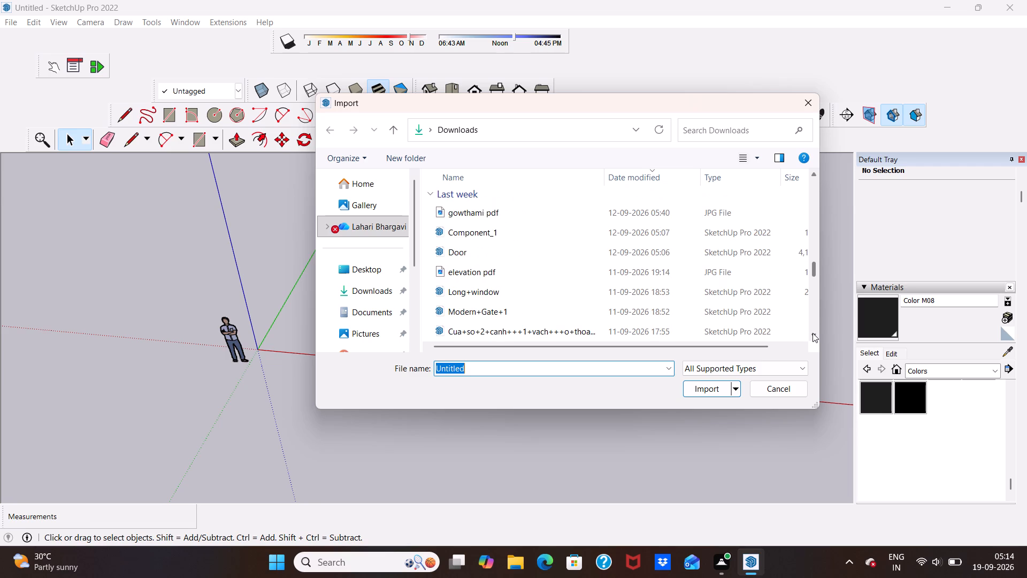
pyautogui.click(813, 333)
pyautogui.click(813, 333)
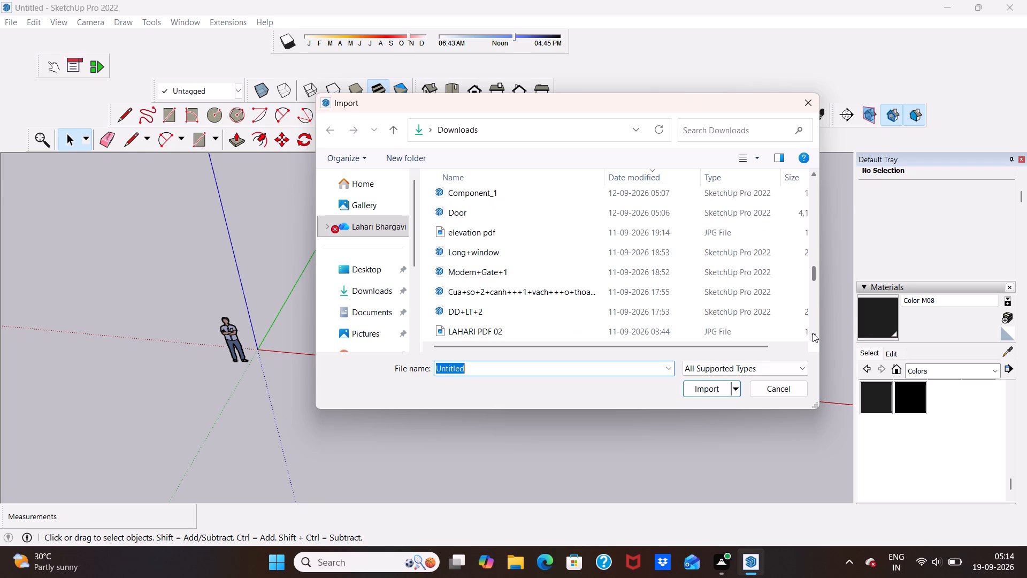
pyautogui.click(813, 333)
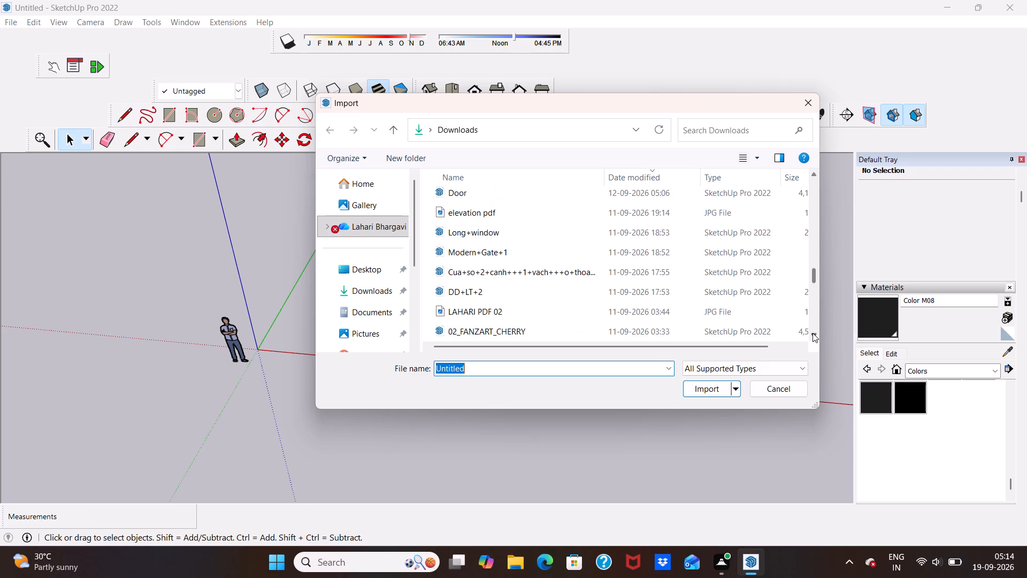
pyautogui.click(813, 333)
pyautogui.click(813, 333)
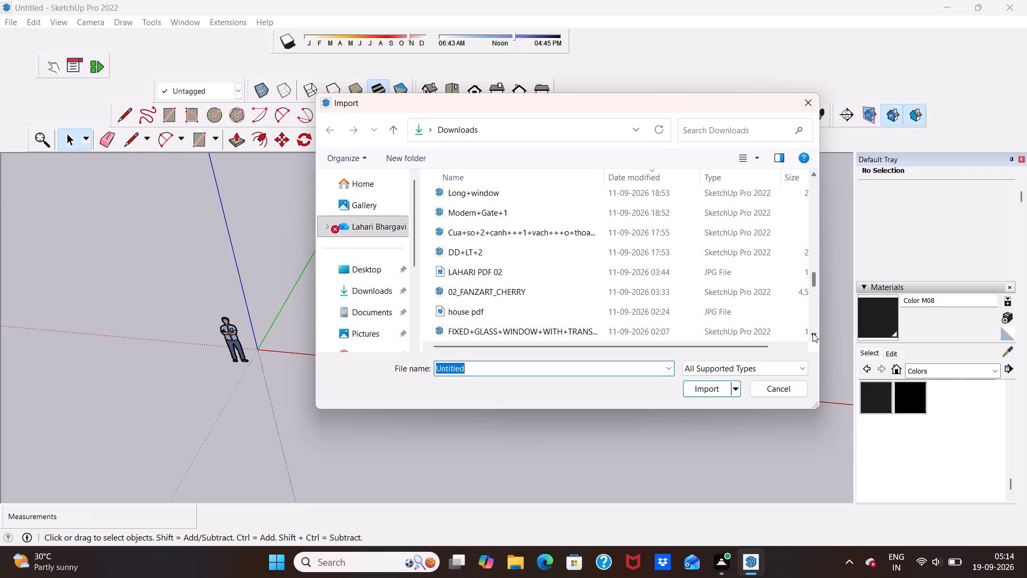
pyautogui.click(813, 333)
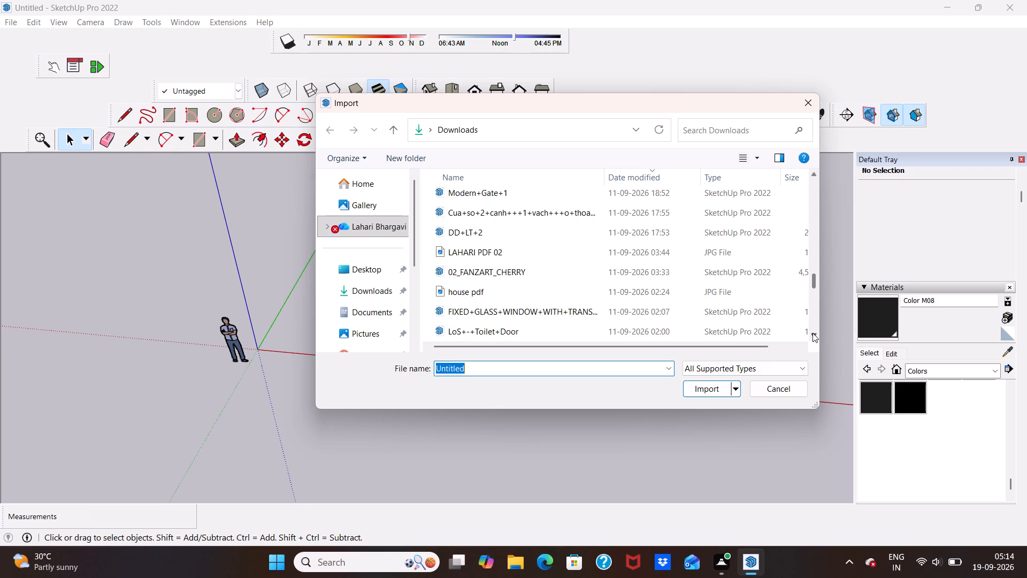
pyautogui.click(813, 333)
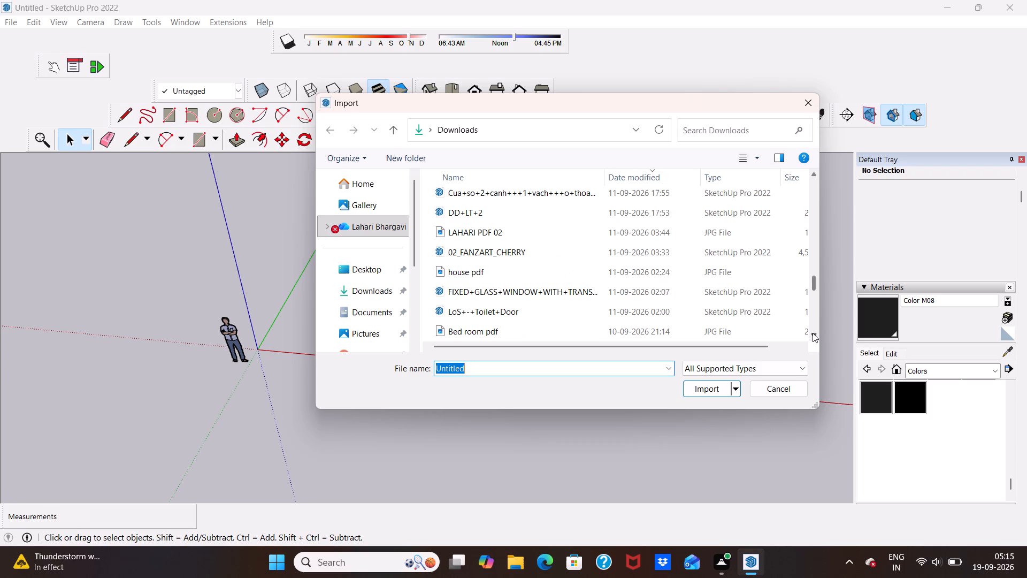
pyautogui.click(813, 333)
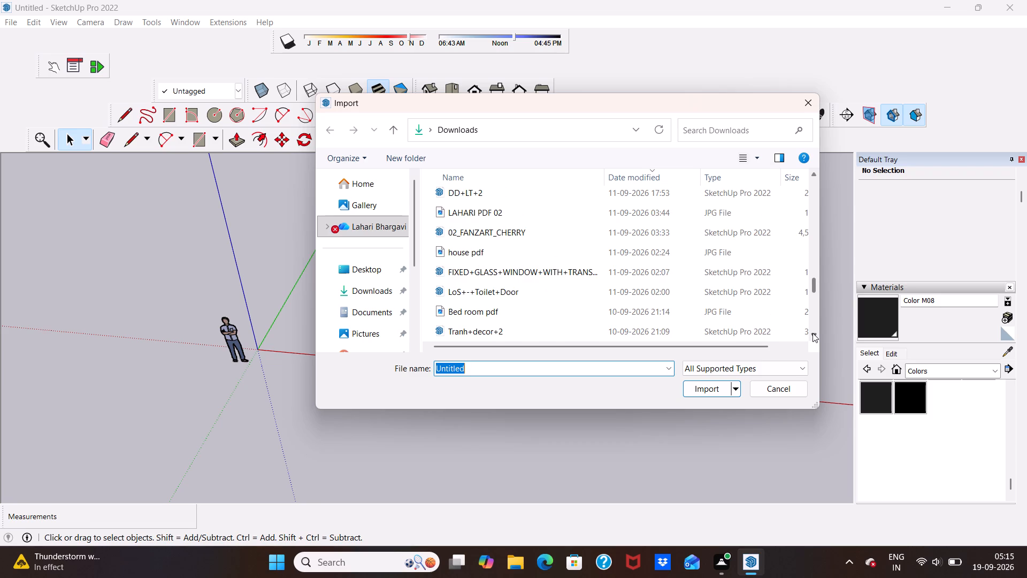
pyautogui.click(813, 333)
pyautogui.click(813, 333)
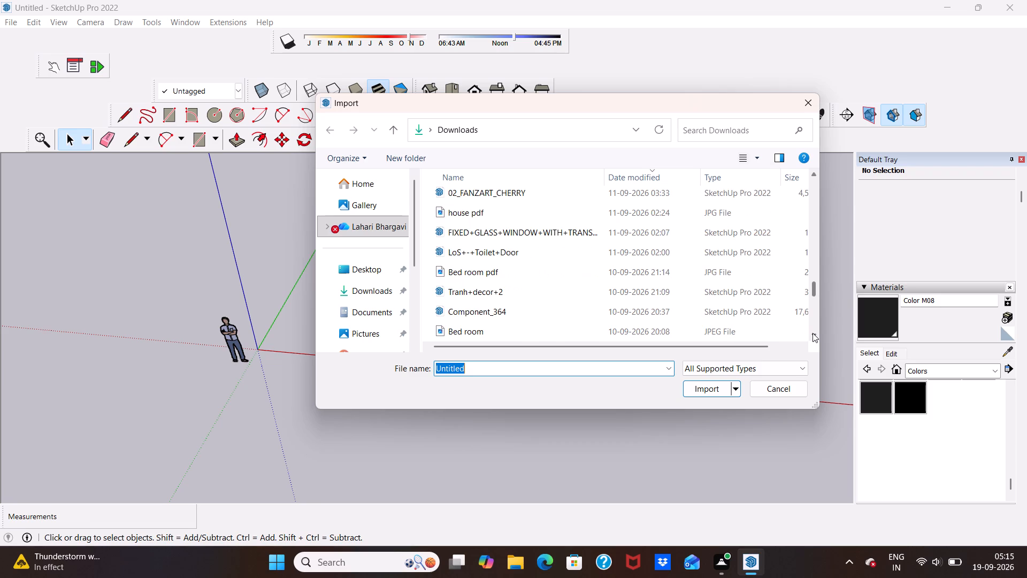
pyautogui.click(813, 333)
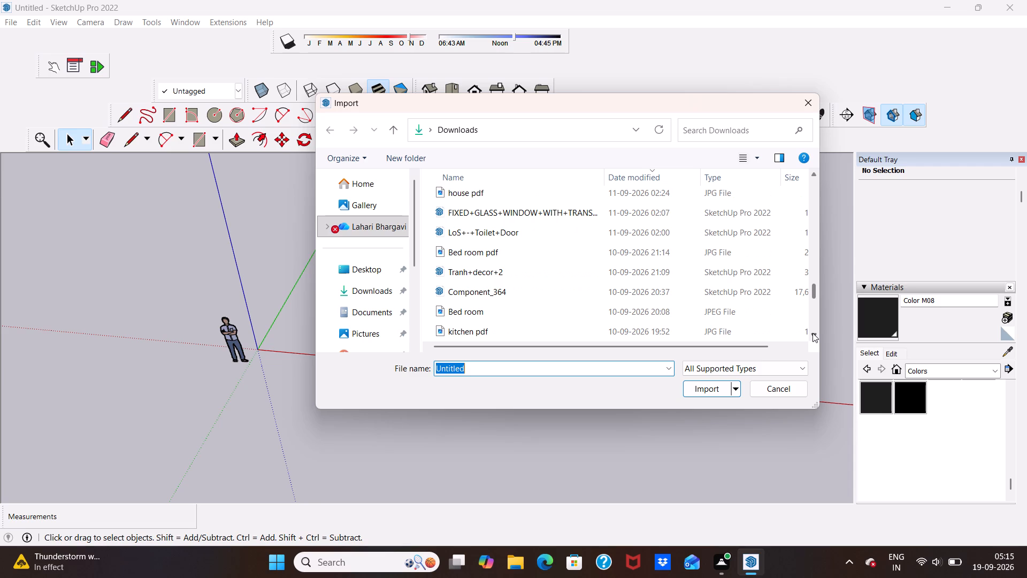
# Import the curtain model from Downloads and place it on the ground outside the room, beyond the right side wall.
pyautogui.click(813, 333)
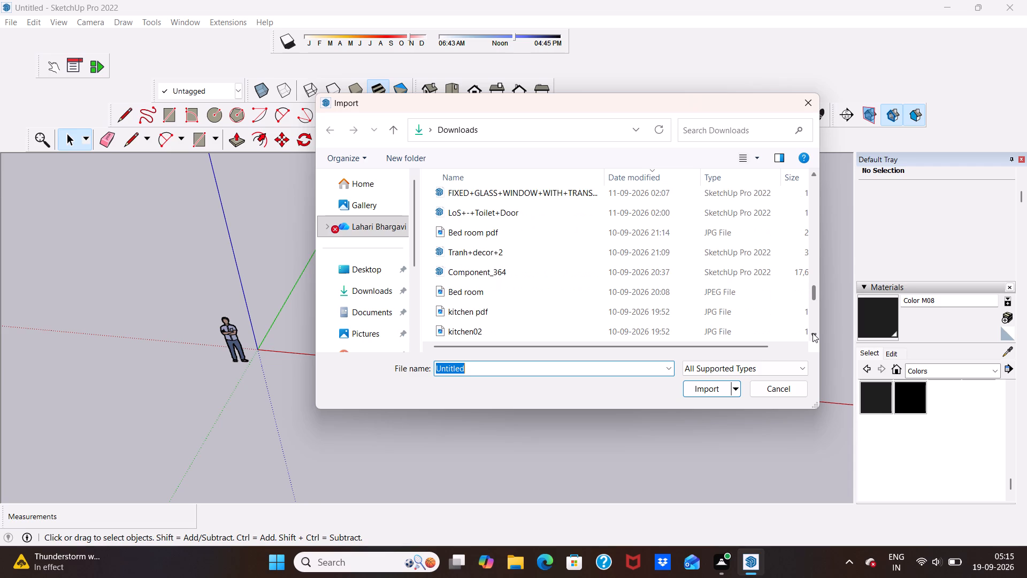
pyautogui.click(813, 333)
pyautogui.click(813, 333)
pyautogui.click(813, 333)
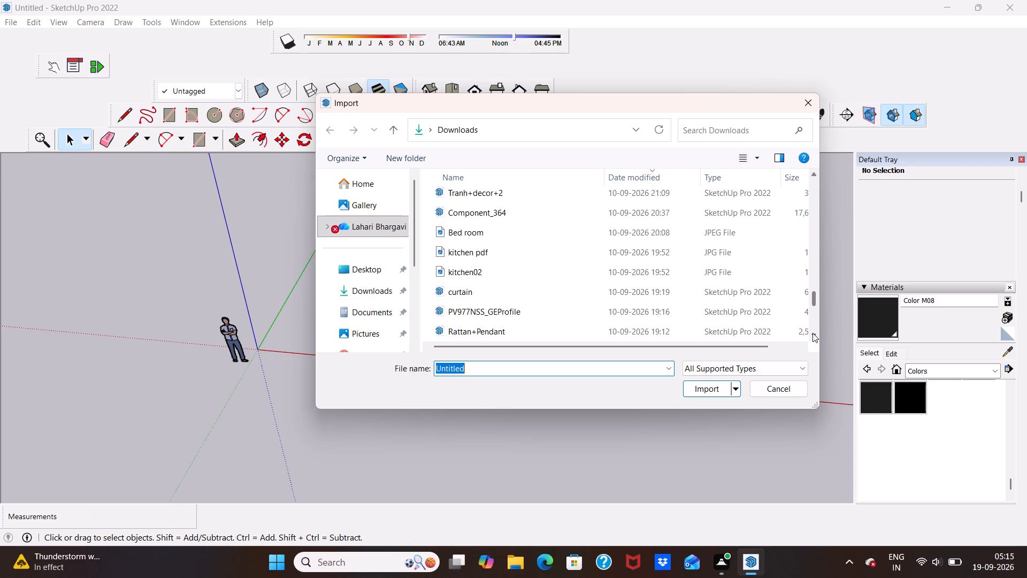
pyautogui.click(813, 333)
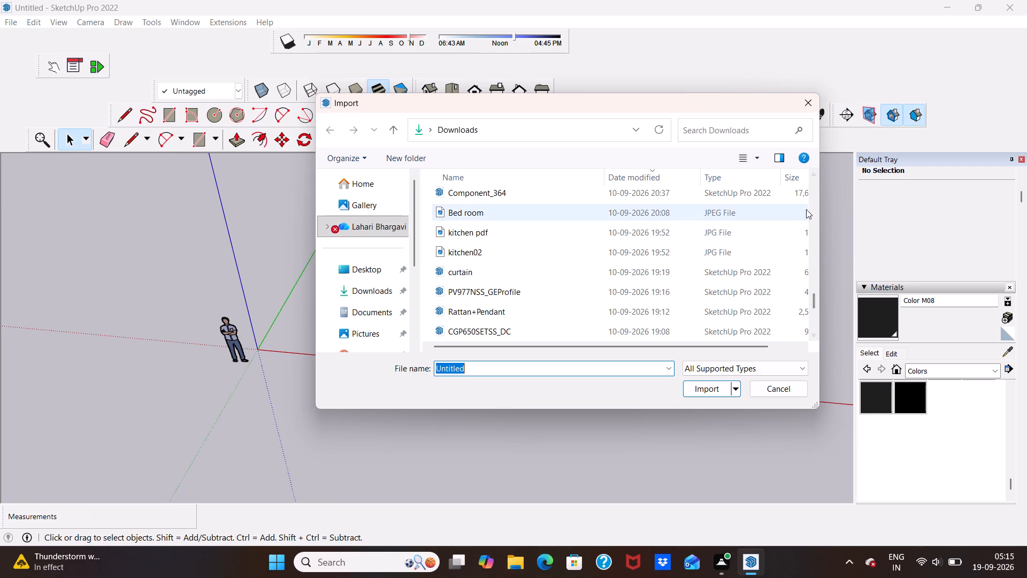
pyautogui.click(785, 268)
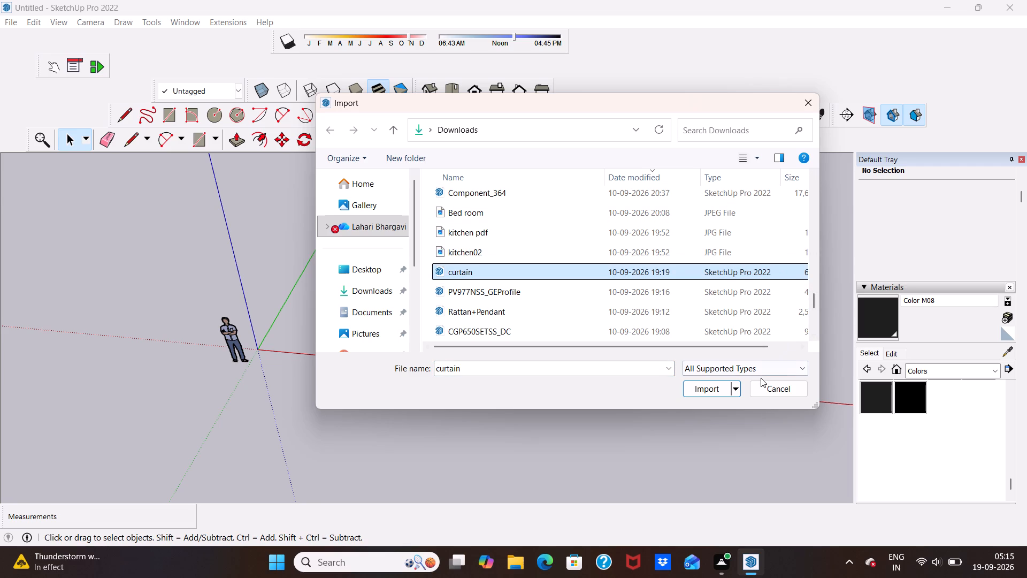
pyautogui.click(715, 388)
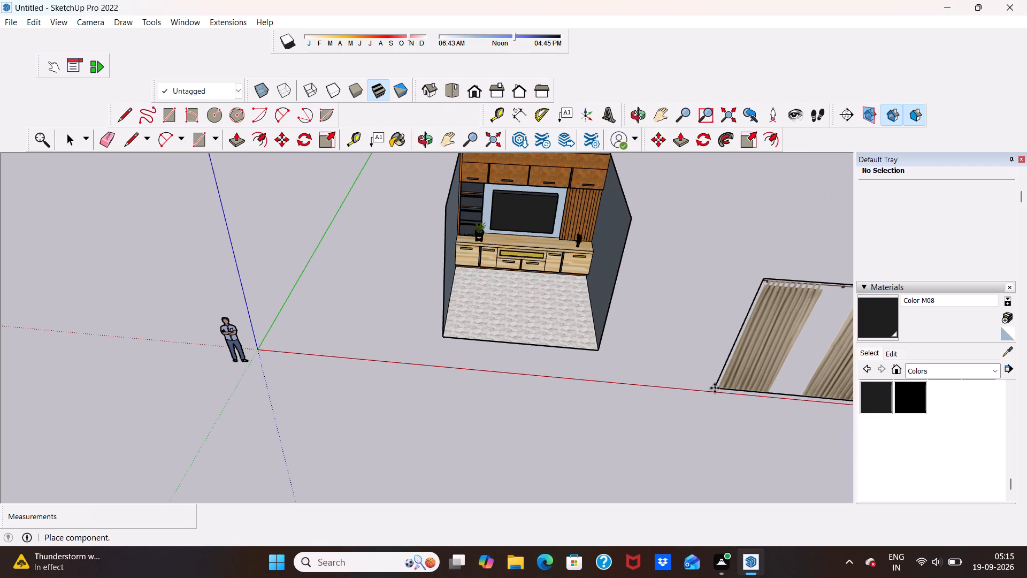
pyautogui.click(714, 330)
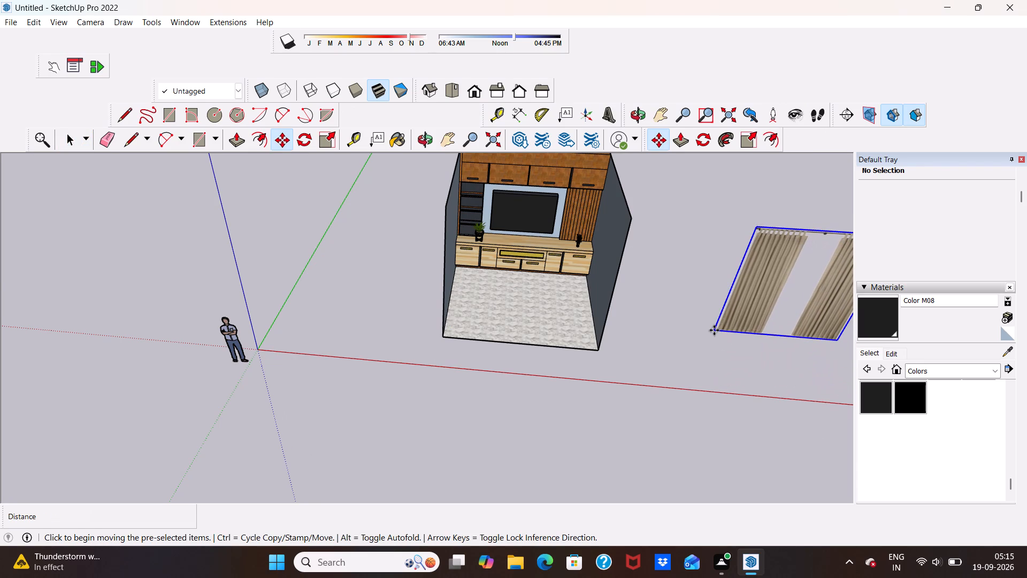
pyautogui.press('space')
# Examine the imported curtain and the TV unit room together from above and from the front.
pyautogui.scroll(-8, 748, 326)
pyautogui.scroll(1, 756, 313)
pyautogui.scroll(-3, 756, 313)
pyautogui.moveTo(791, 337); pyautogui.dragTo(767, 343, button='middle')
pyautogui.scroll(-6, 773, 336)
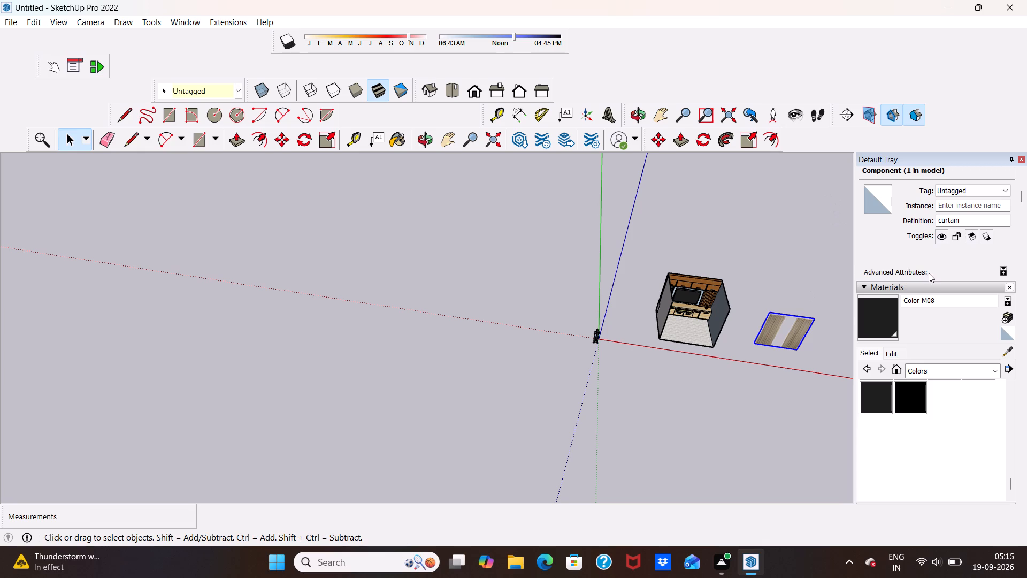
pyautogui.scroll(6, 806, 283)
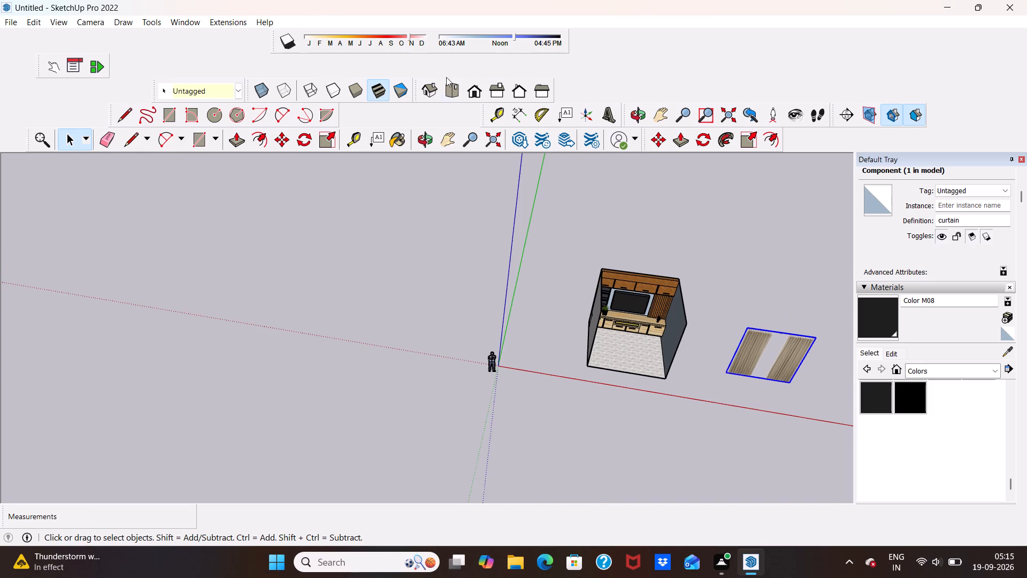
pyautogui.click(476, 92)
pyautogui.scroll(6, 463, 310)
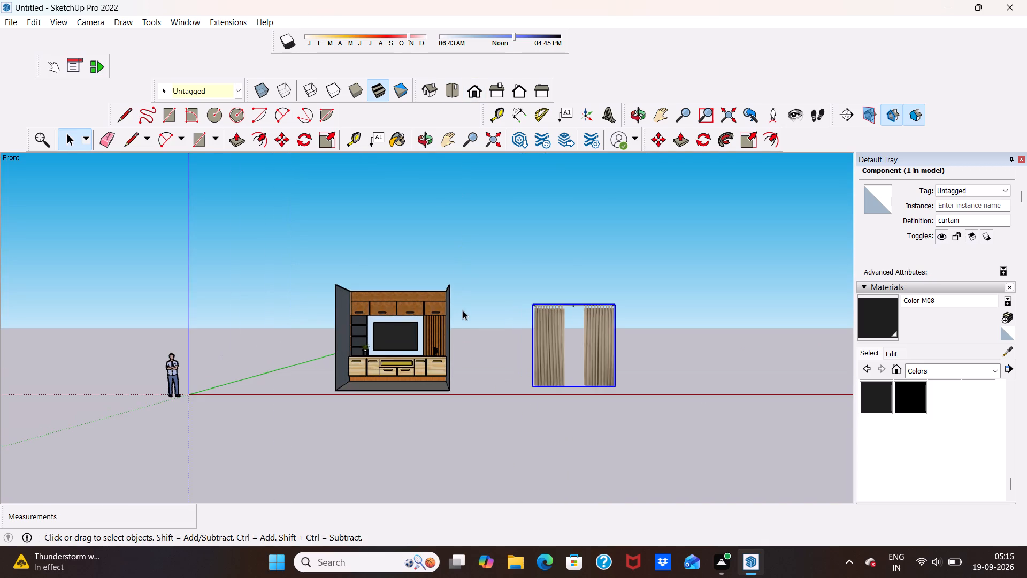
pyautogui.moveTo(476, 360); pyautogui.dragTo(499, 442, button='middle')
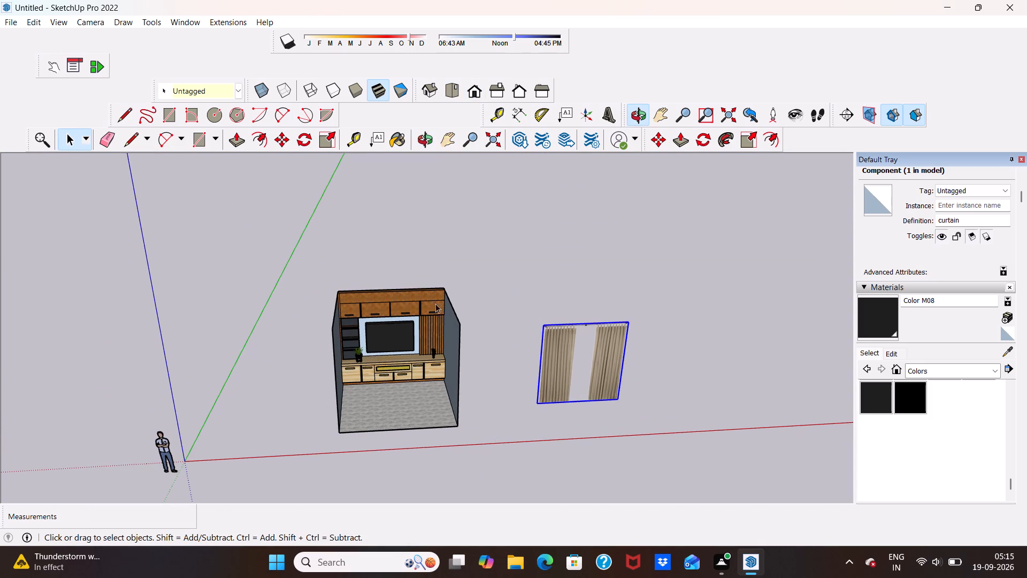
pyautogui.click(471, 93)
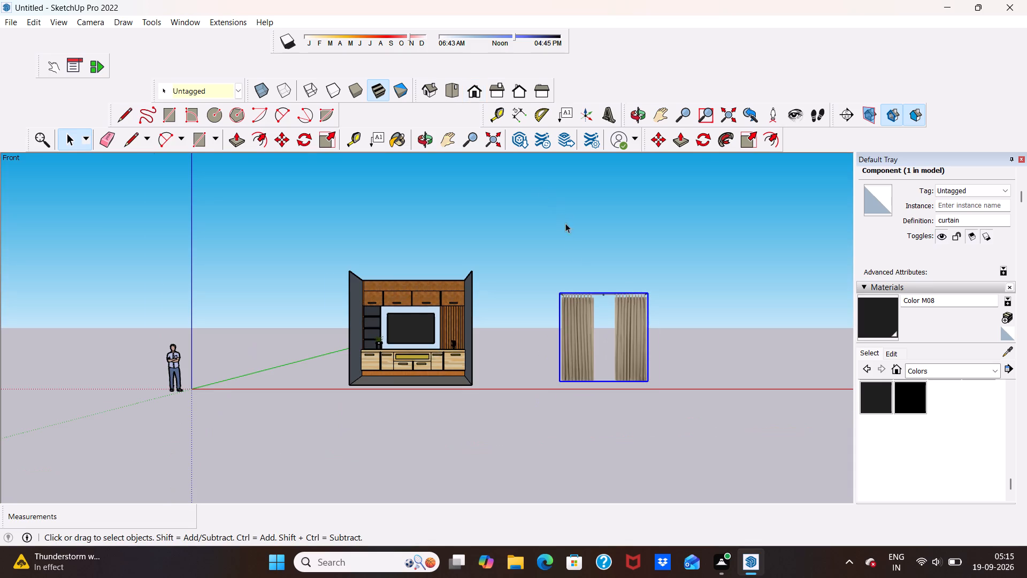
pyautogui.scroll(5, 566, 228)
pyautogui.scroll(-7, 574, 252)
pyautogui.scroll(-5, 523, 322)
pyautogui.scroll(1, 538, 334)
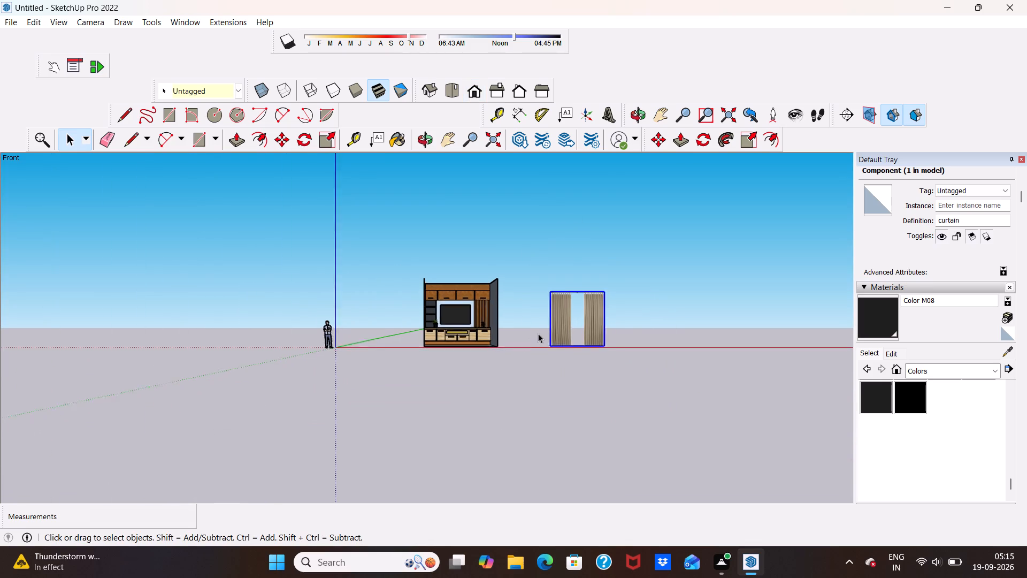
pyautogui.scroll(3, 538, 333)
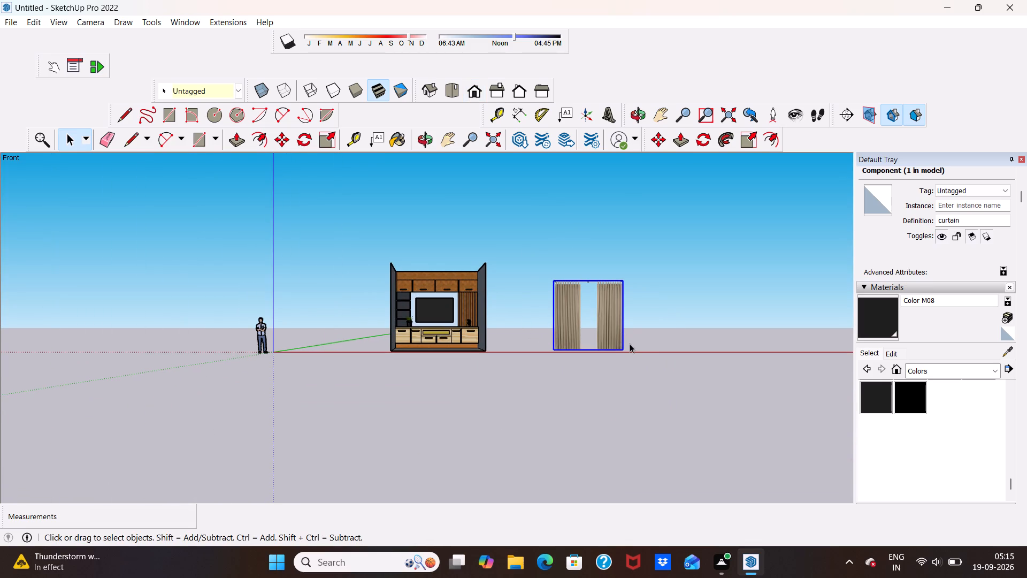
# Rotate the curtain 90 degrees horizontally about its bottom corner so it runs parallel to the room's side walls.
pyautogui.moveTo(648, 330); pyautogui.dragTo(426, 368, button='middle')
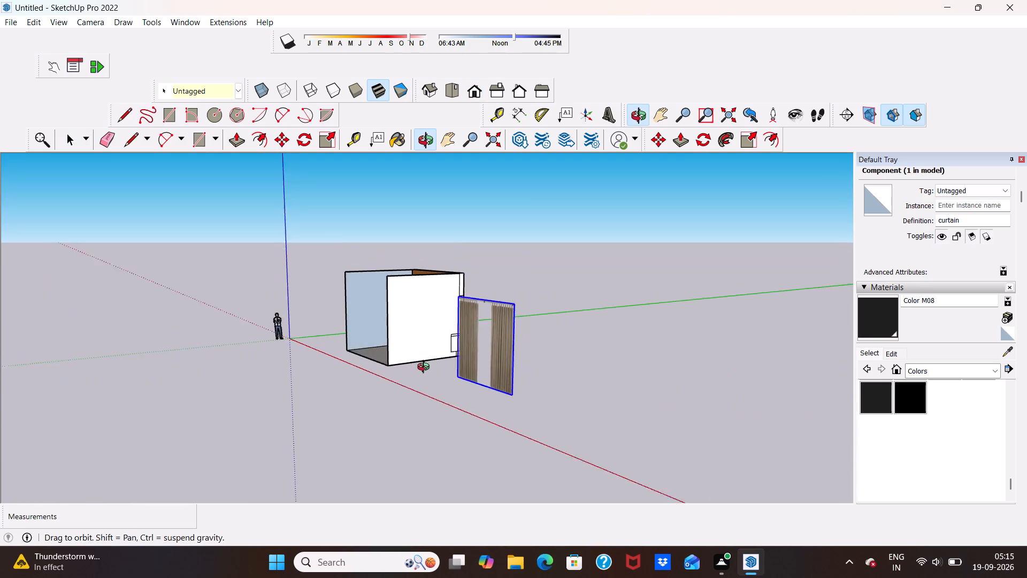
pyautogui.moveTo(426, 368); pyautogui.dragTo(434, 385, button='middle')
pyautogui.click(700, 135)
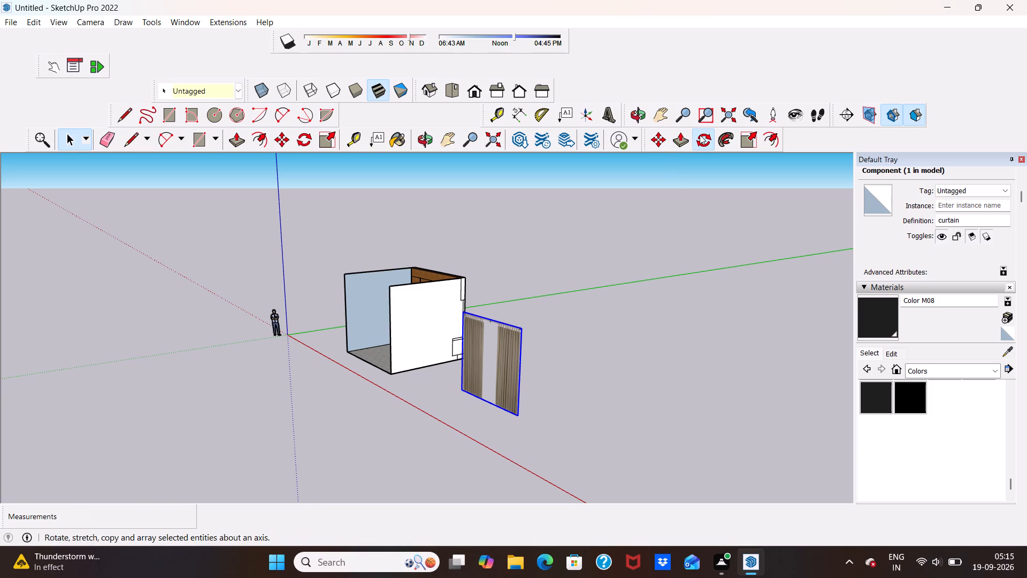
pyautogui.scroll(6, 512, 435)
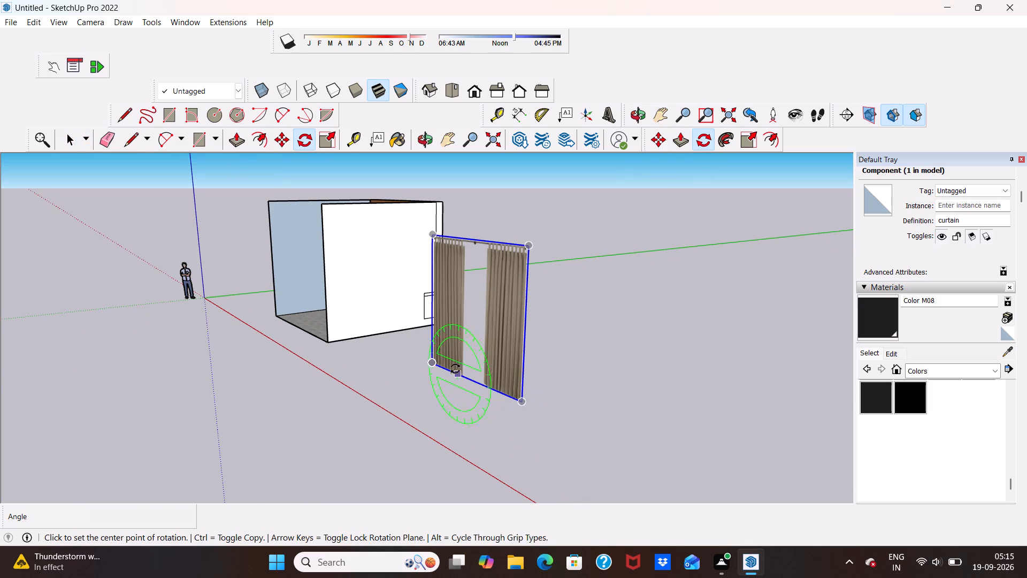
pyautogui.click(433, 362)
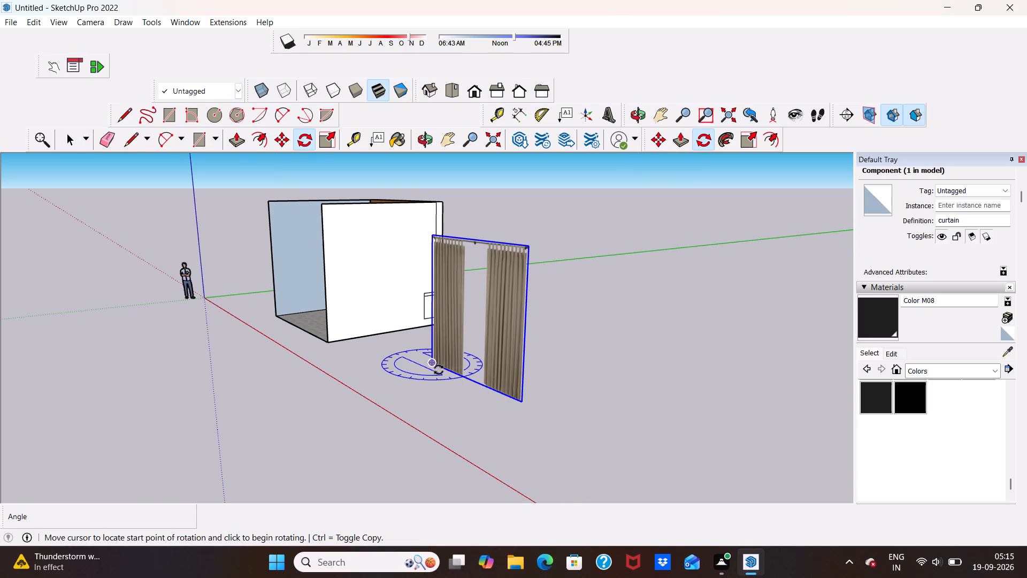
pyautogui.click(523, 402)
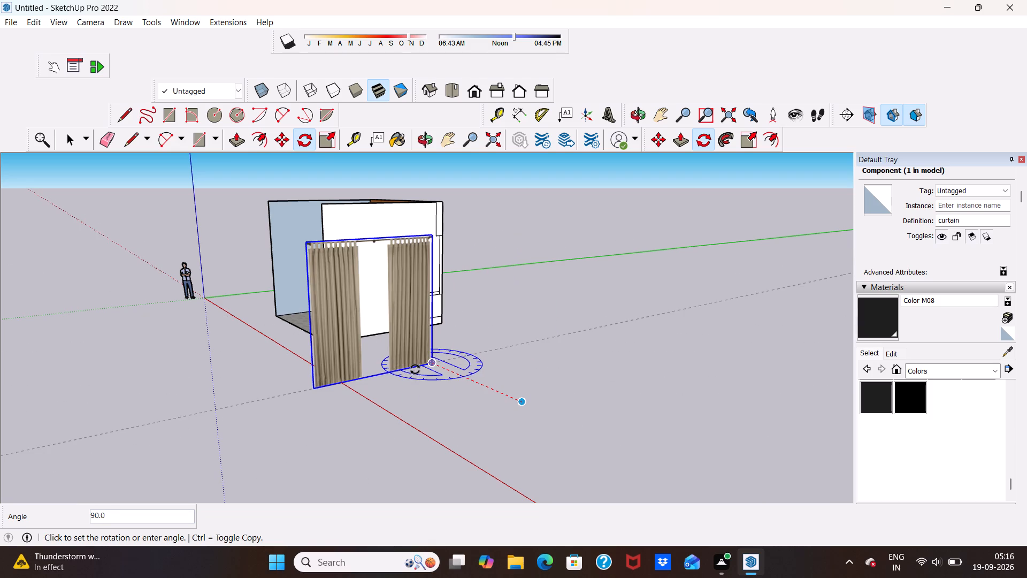
pyautogui.click(415, 369)
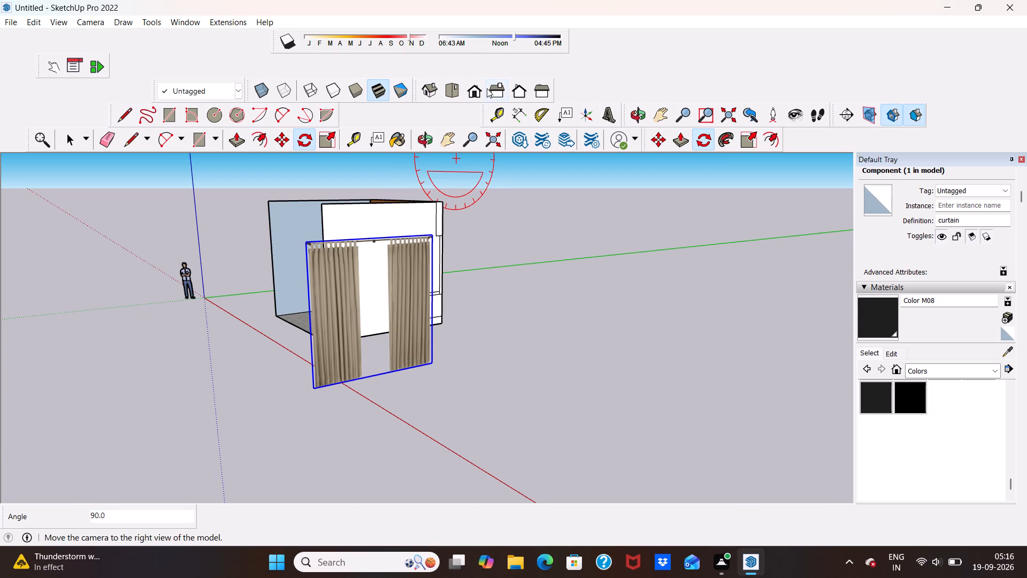
# Move the curtain about 16' 10" into the room, close to the inner face of the right side wall.
pyautogui.click(470, 98)
pyautogui.scroll(7, 597, 381)
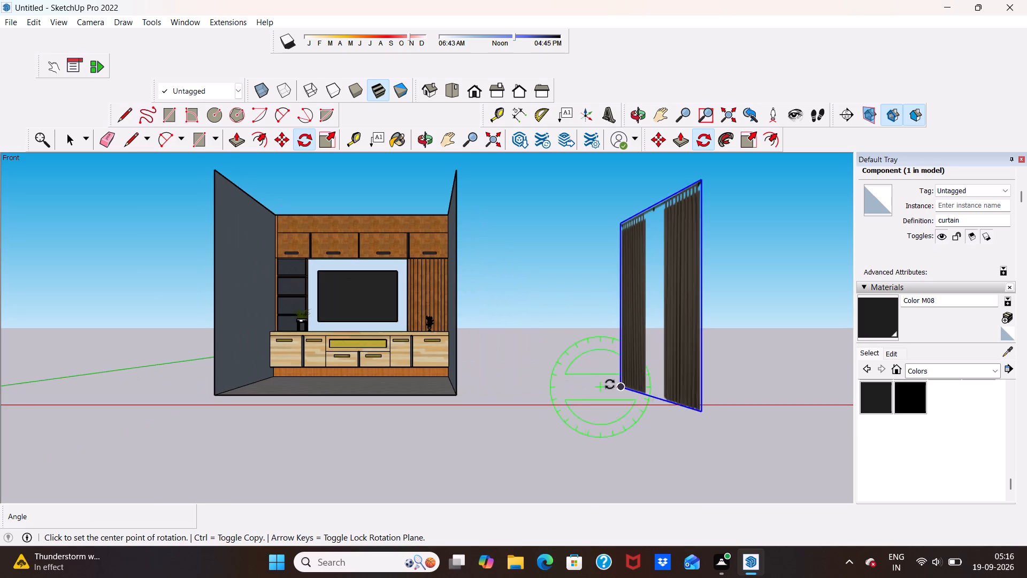
pyautogui.scroll(-3, 620, 366)
pyautogui.scroll(1, 622, 362)
pyautogui.scroll(-11, 623, 358)
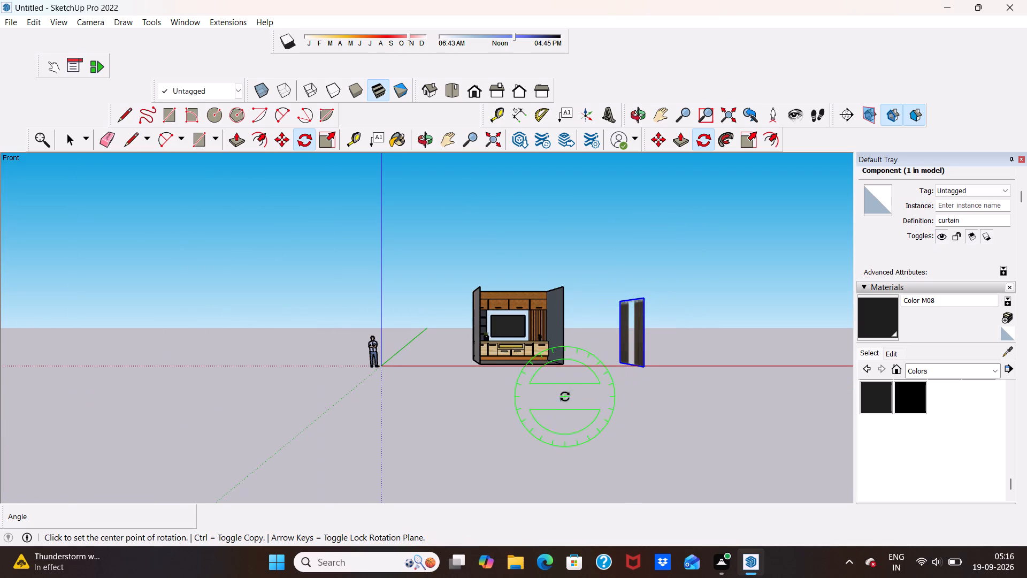
pyautogui.press('space')
pyautogui.scroll(1, 542, 395)
pyautogui.moveTo(539, 397); pyautogui.dragTo(568, 512, button='middle')
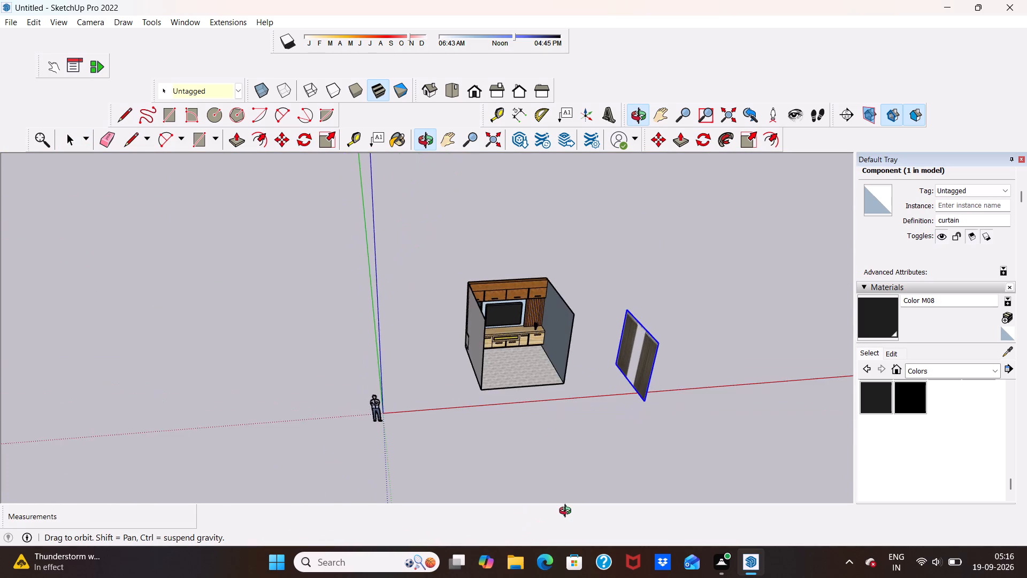
pyautogui.moveTo(568, 512); pyautogui.dragTo(525, 523, button='middle')
pyautogui.scroll(5, 578, 323)
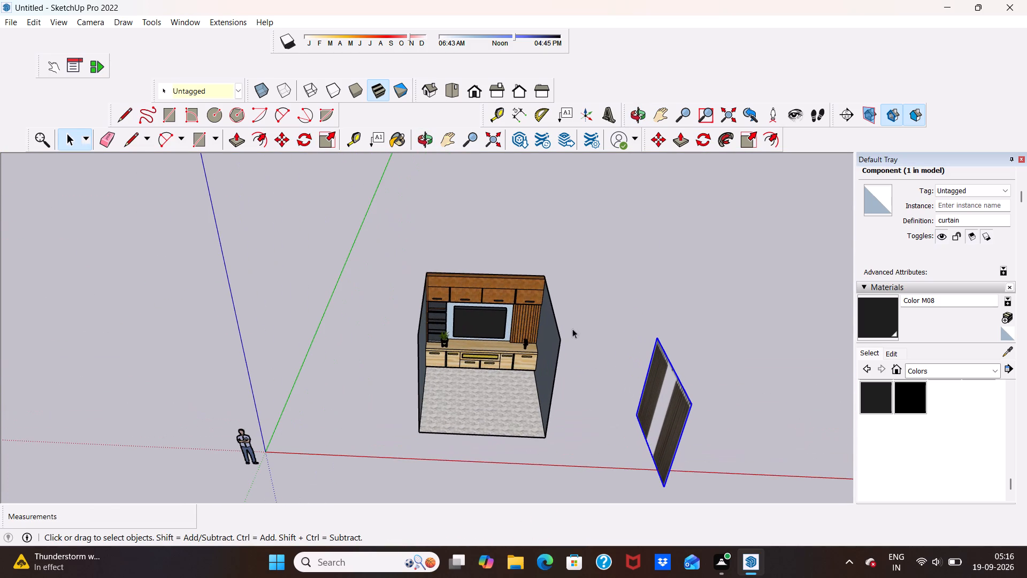
pyautogui.scroll(3, 549, 378)
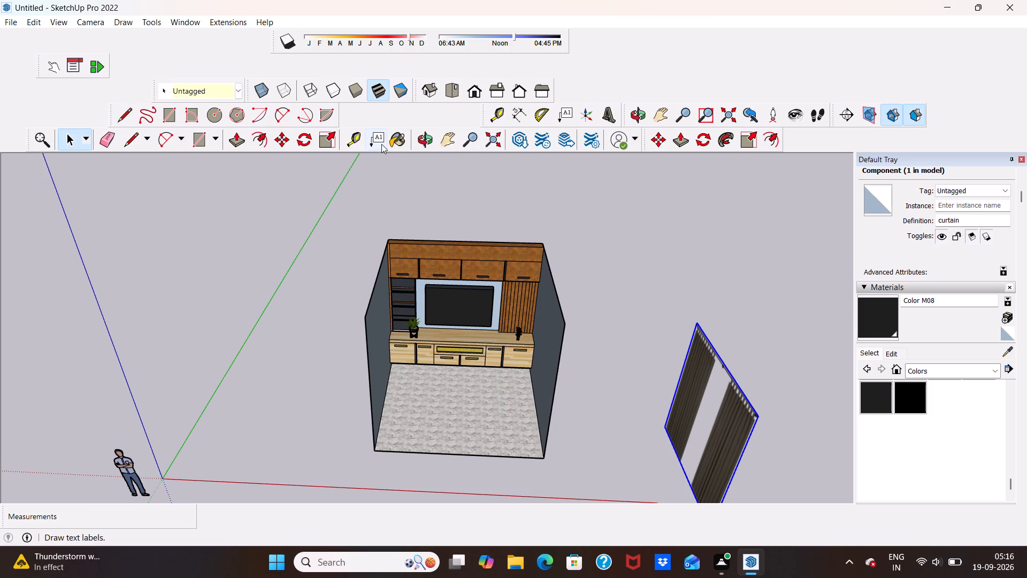
pyautogui.click(287, 140)
pyautogui.click(757, 418)
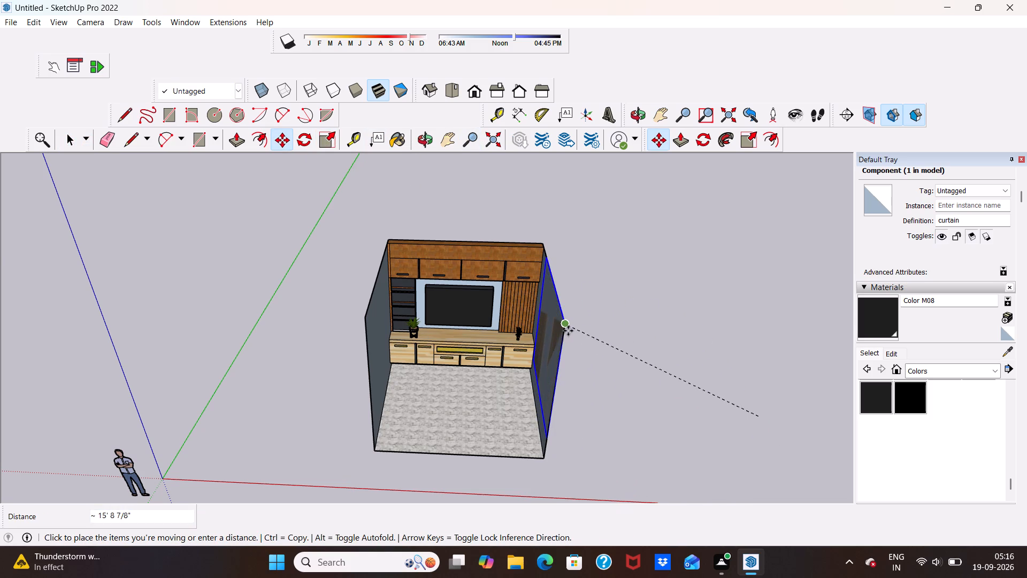
pyautogui.scroll(5, 559, 333)
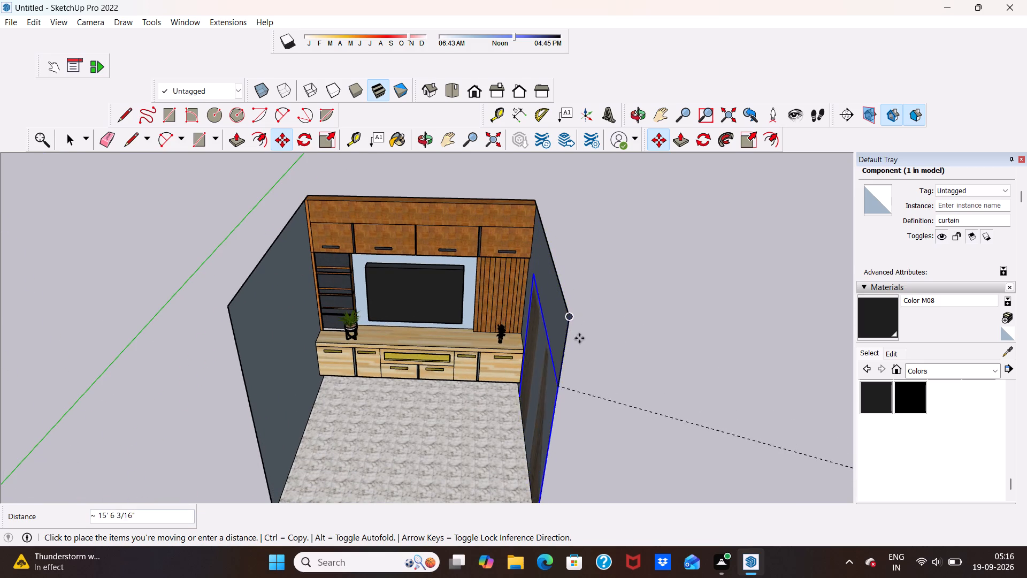
pyautogui.scroll(-10, 589, 285)
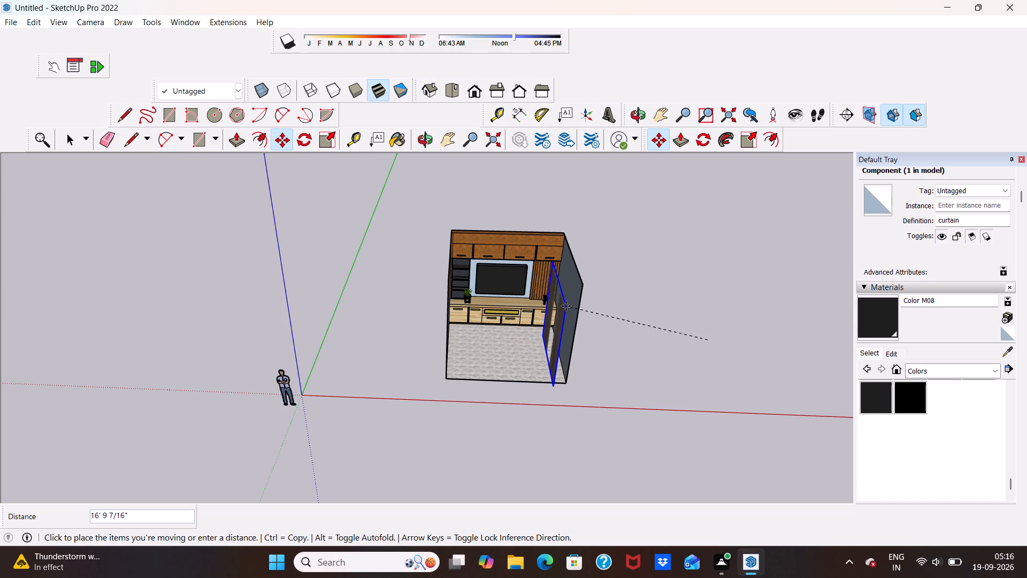
pyautogui.click(566, 305)
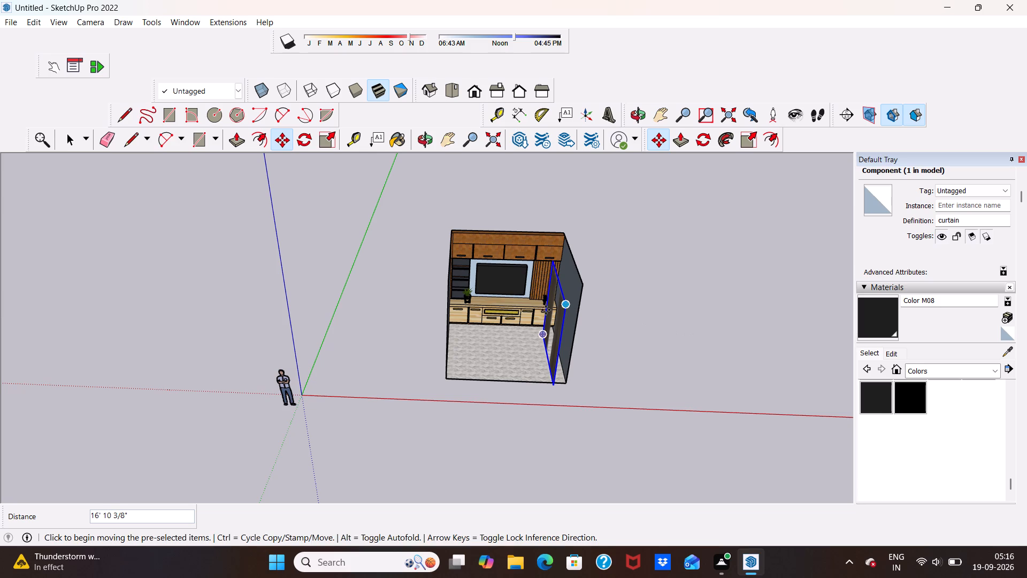
# Shift the curtain about 4 3/16" by its bottom front corner to the floor's front edge.
pyautogui.moveTo(520, 346); pyautogui.dragTo(637, 349, button='middle')
pyautogui.scroll(9, 565, 301)
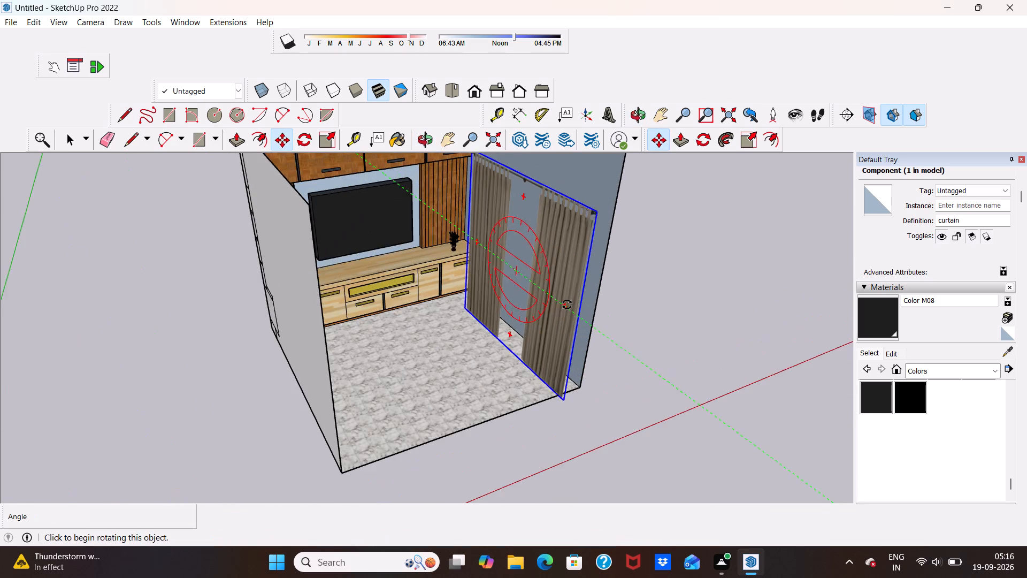
pyautogui.scroll(-3, 554, 316)
pyautogui.moveTo(547, 336); pyautogui.dragTo(557, 268, button='middle')
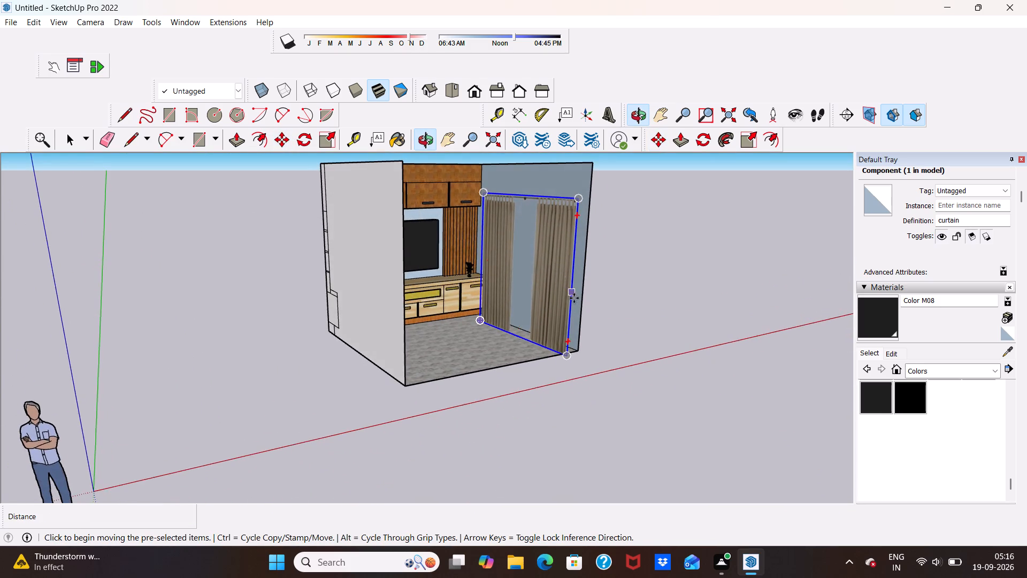
pyautogui.scroll(5, 574, 300)
pyautogui.moveTo(565, 408); pyautogui.dragTo(560, 401, button='middle')
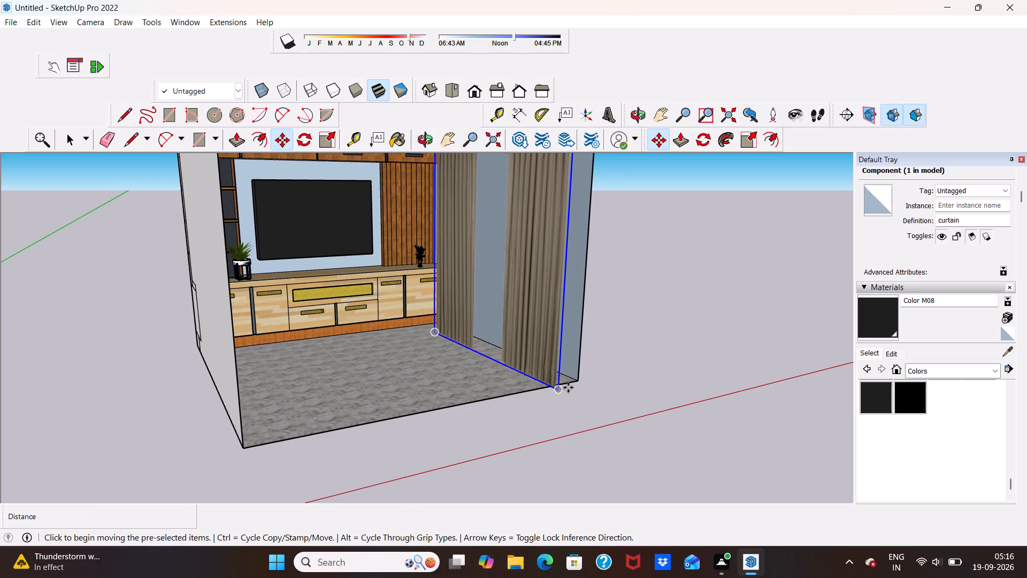
pyautogui.click(564, 388)
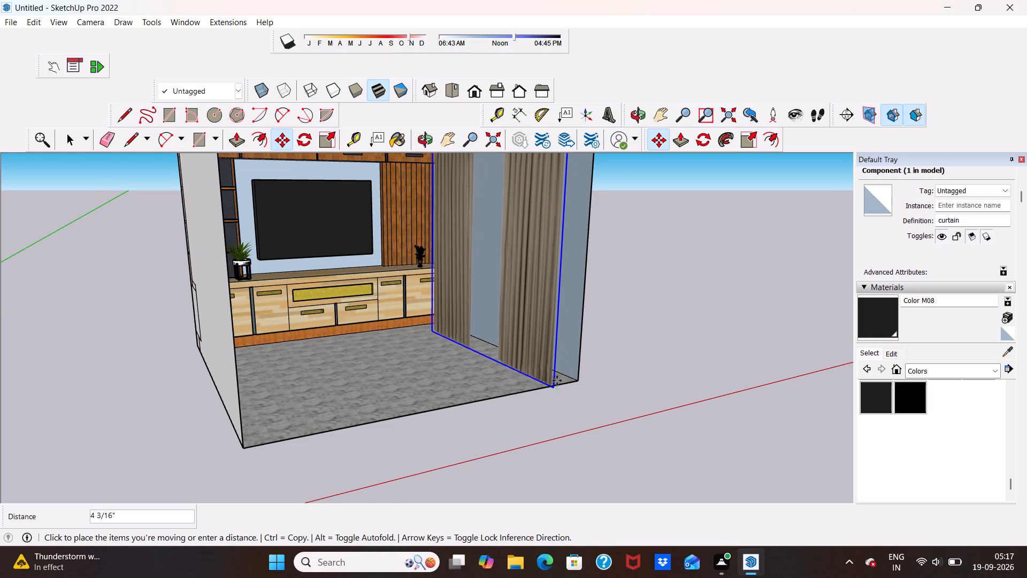
pyautogui.click(557, 381)
# Move the curtain about 2 13/16" by its bottom front corner onto the floor's front edge.
pyautogui.moveTo(555, 414); pyautogui.dragTo(548, 410, button='middle')
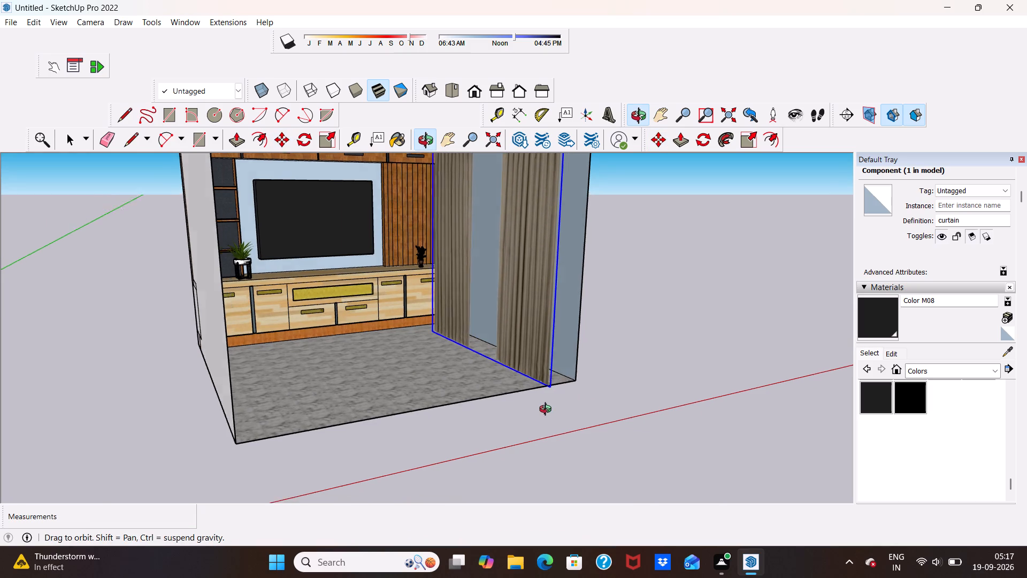
pyautogui.moveTo(548, 410); pyautogui.dragTo(515, 445, button='middle')
pyautogui.scroll(1, 515, 445)
pyautogui.moveTo(539, 437); pyautogui.dragTo(482, 436, button='middle')
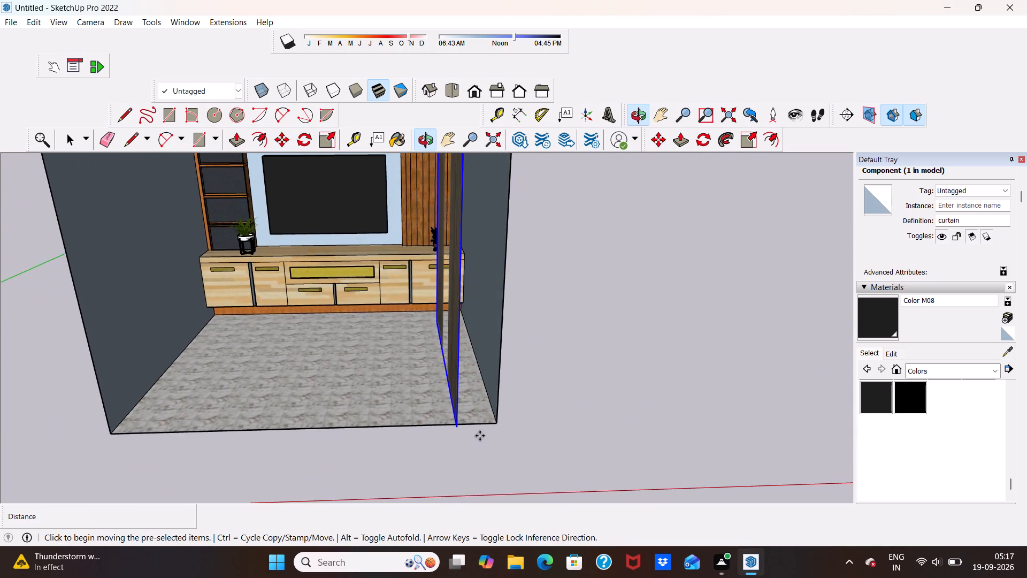
pyautogui.scroll(6, 476, 436)
pyautogui.click(442, 423)
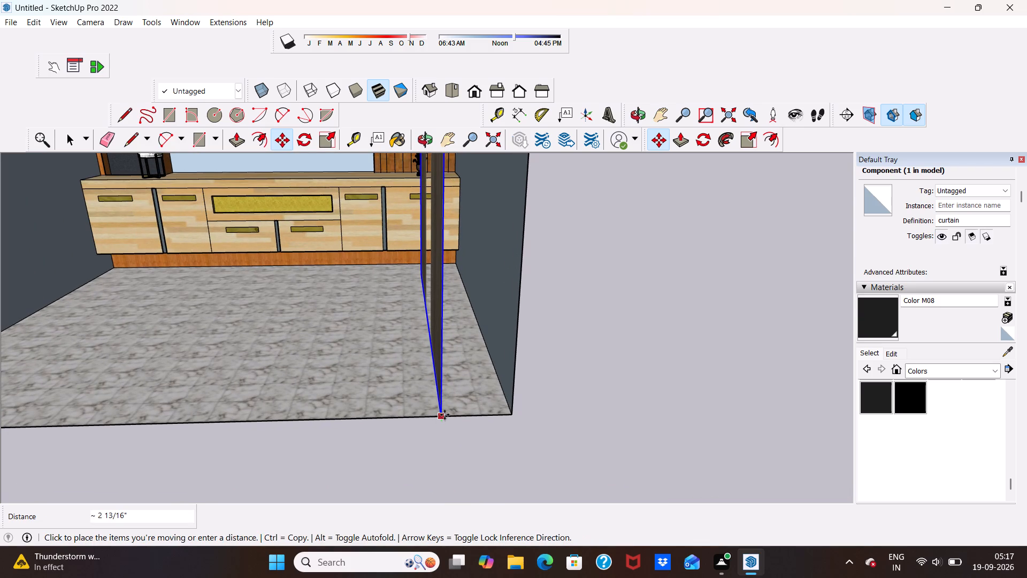
pyautogui.click(444, 415)
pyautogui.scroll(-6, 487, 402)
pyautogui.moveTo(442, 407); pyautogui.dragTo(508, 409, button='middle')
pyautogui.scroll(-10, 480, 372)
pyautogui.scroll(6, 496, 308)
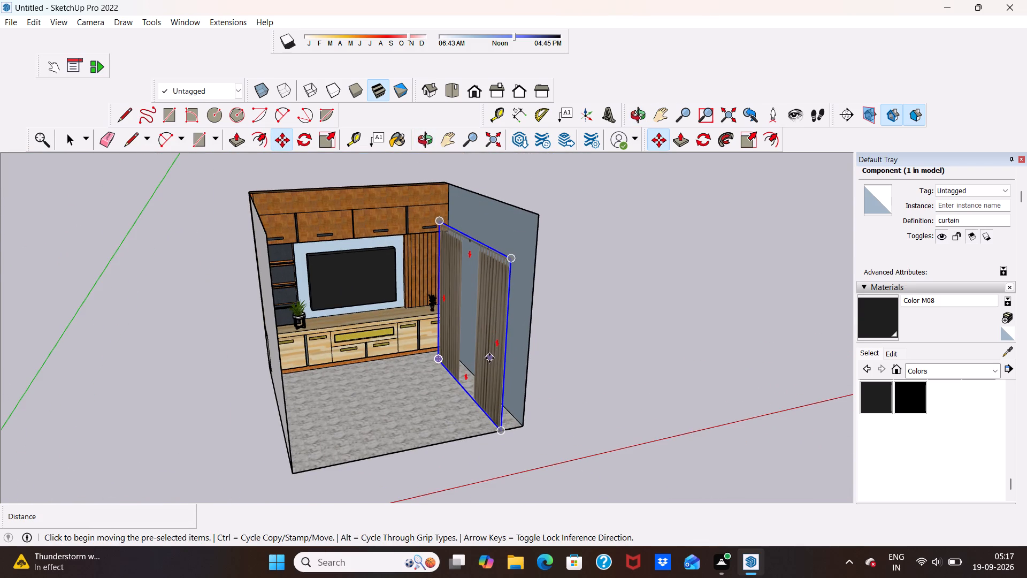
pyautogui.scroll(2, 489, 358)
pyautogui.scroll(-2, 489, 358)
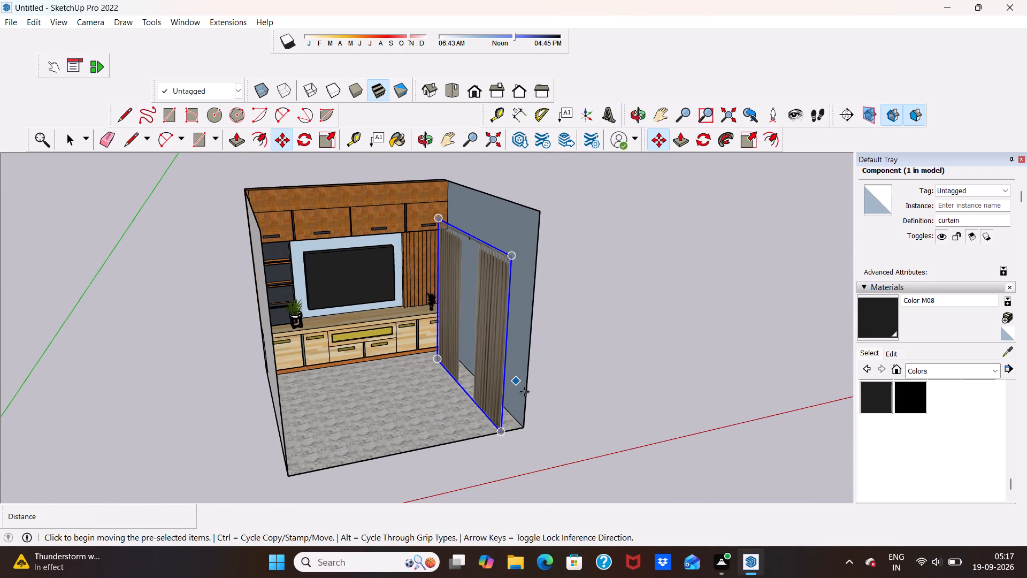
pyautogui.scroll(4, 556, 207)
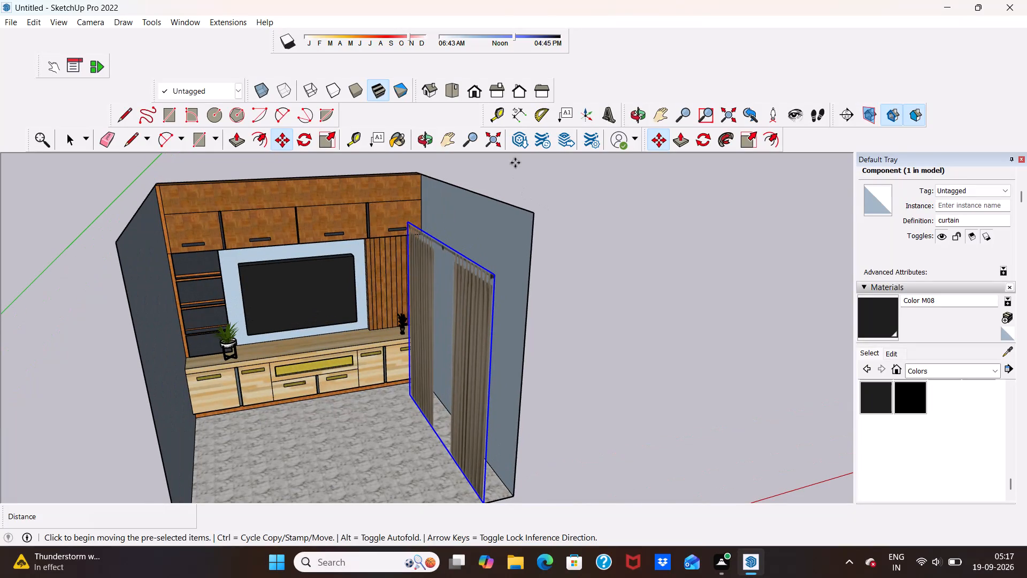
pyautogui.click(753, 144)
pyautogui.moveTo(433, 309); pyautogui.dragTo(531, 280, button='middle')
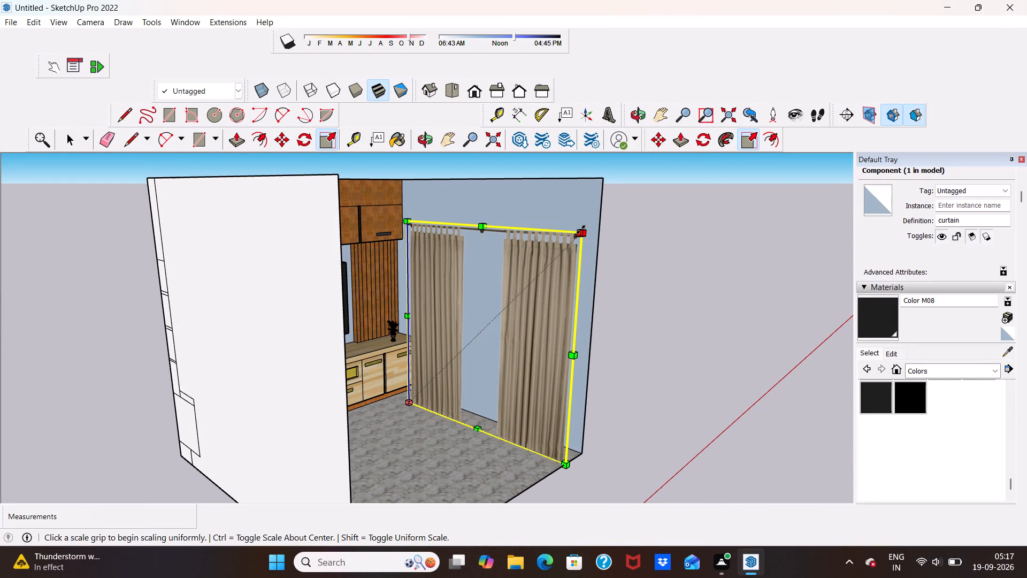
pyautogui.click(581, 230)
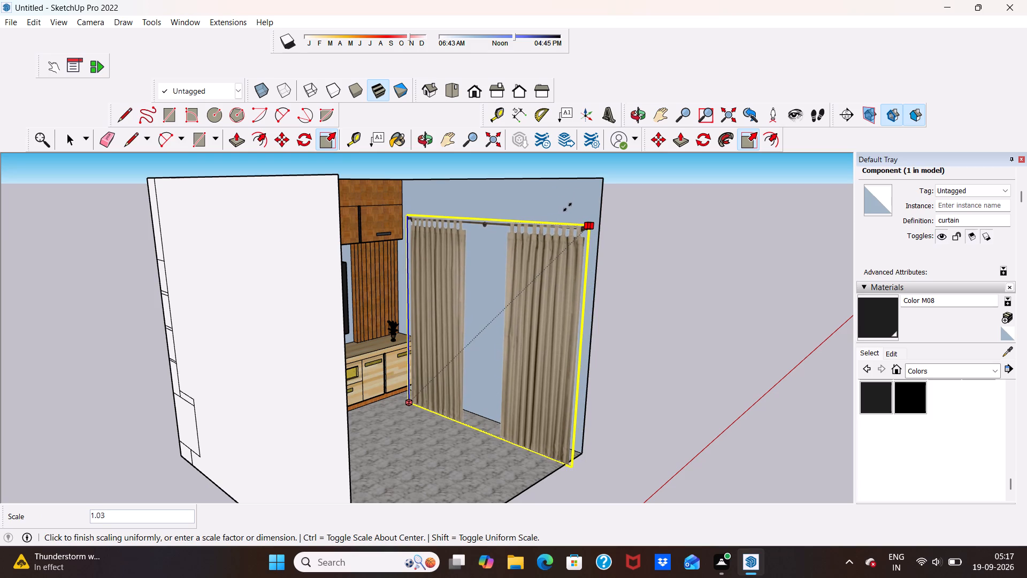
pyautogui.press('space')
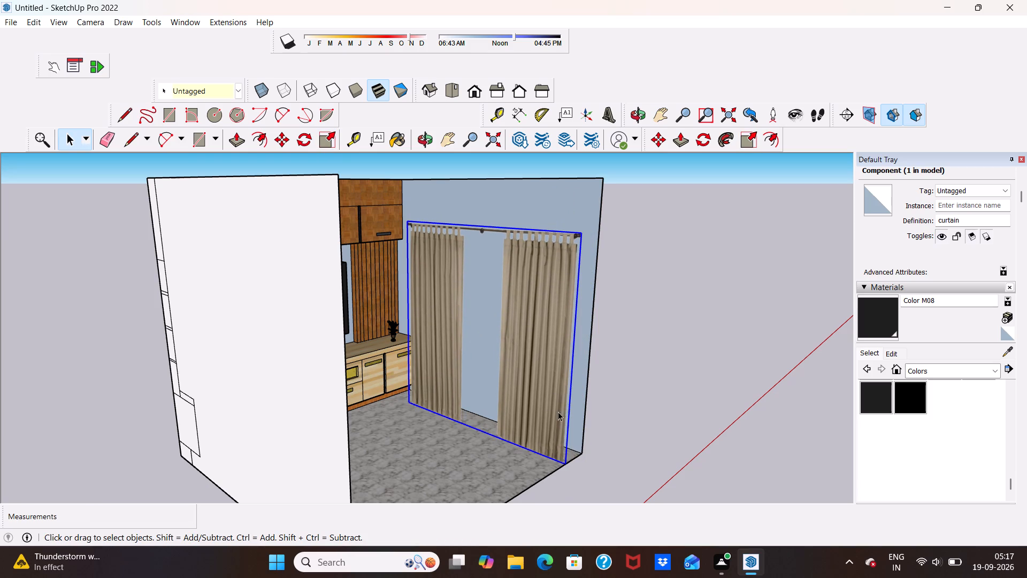
# Stretch the curtain's height by a factor of about 1.26 from its top middle grip, towards the top of the side wall.
pyautogui.moveTo(526, 419); pyautogui.dragTo(624, 452, button='middle')
pyautogui.scroll(1, 534, 435)
pyautogui.moveTo(610, 428); pyautogui.dragTo(622, 493, button='middle')
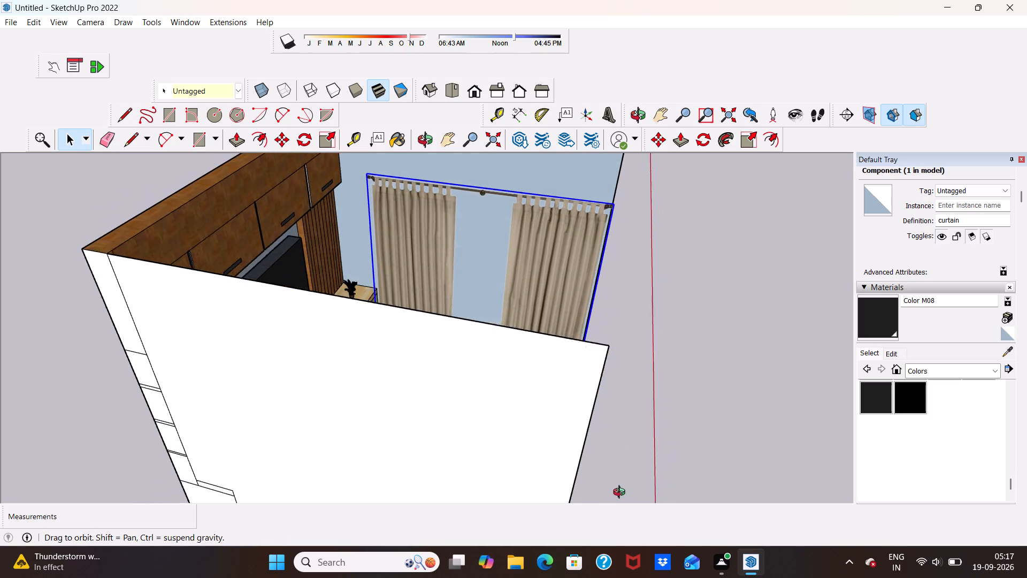
pyautogui.moveTo(622, 493); pyautogui.dragTo(623, 496, button='middle')
pyautogui.scroll(2, 524, 191)
pyautogui.click(746, 144)
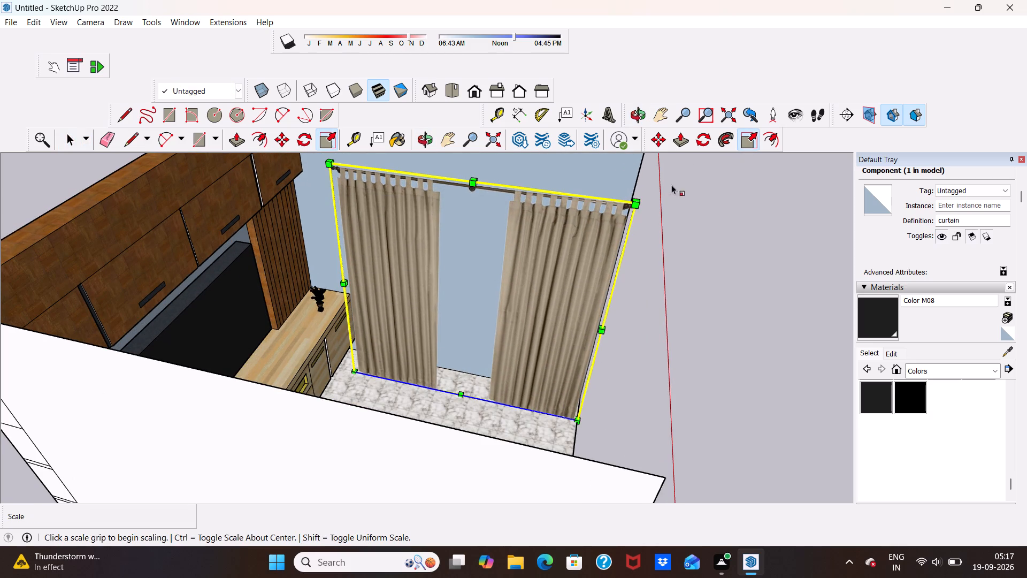
pyautogui.scroll(-2, 582, 243)
pyautogui.moveTo(558, 246); pyautogui.dragTo(541, 253, button='middle')
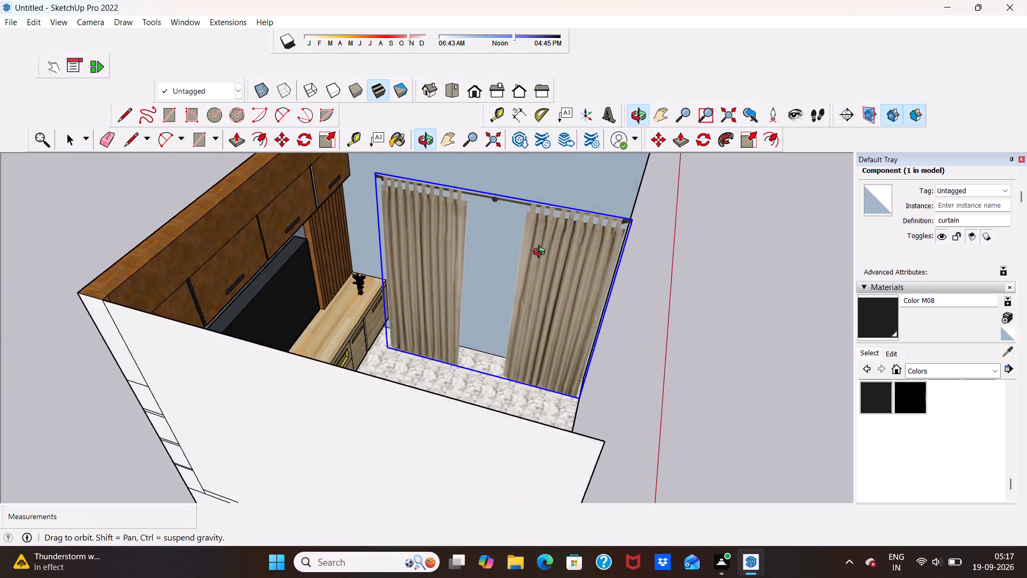
pyautogui.moveTo(541, 253); pyautogui.dragTo(528, 237, button='middle')
pyautogui.scroll(-9, 530, 226)
pyautogui.scroll(5, 540, 170)
pyautogui.click(504, 208)
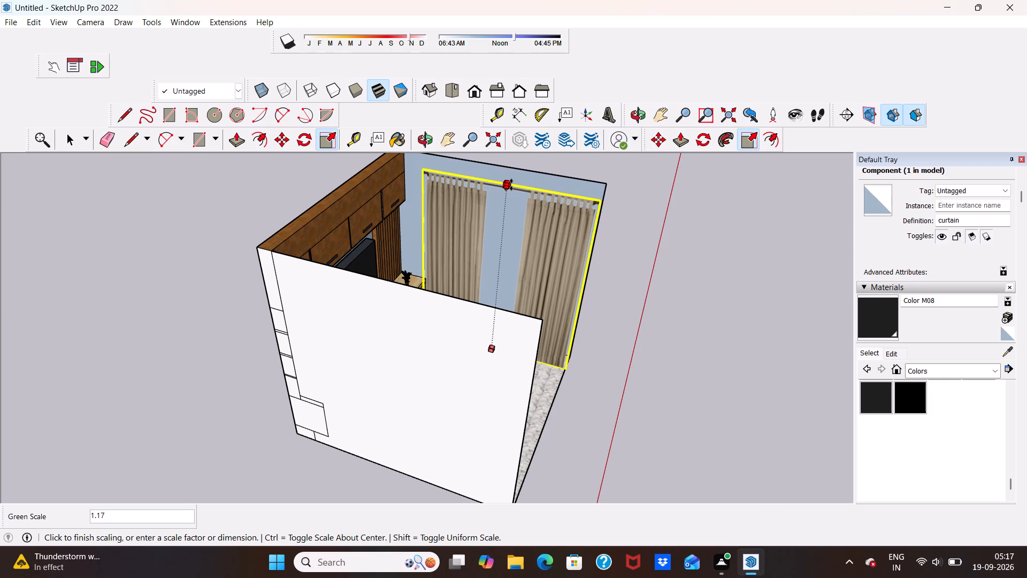
pyautogui.moveTo(517, 173); pyautogui.dragTo(508, 179, button='middle')
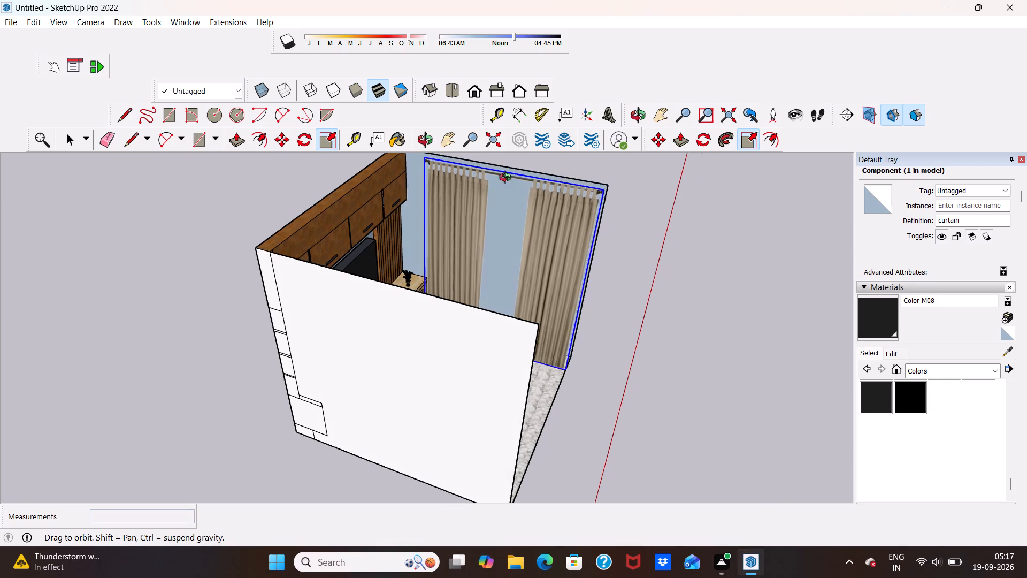
pyautogui.moveTo(508, 179); pyautogui.dragTo(409, 181, button='middle')
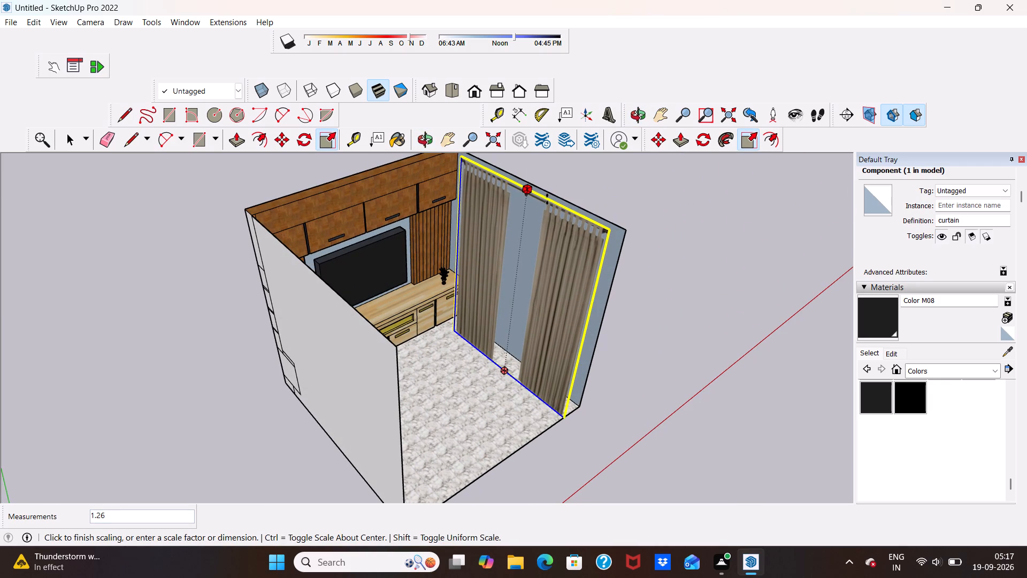
pyautogui.click(547, 199)
pyautogui.press('space')
# Move the curtain about 11 1/4" along the floor's front edge, closer to the right side wall, and deselect it.
pyautogui.moveTo(619, 269); pyautogui.dragTo(592, 272, button='middle')
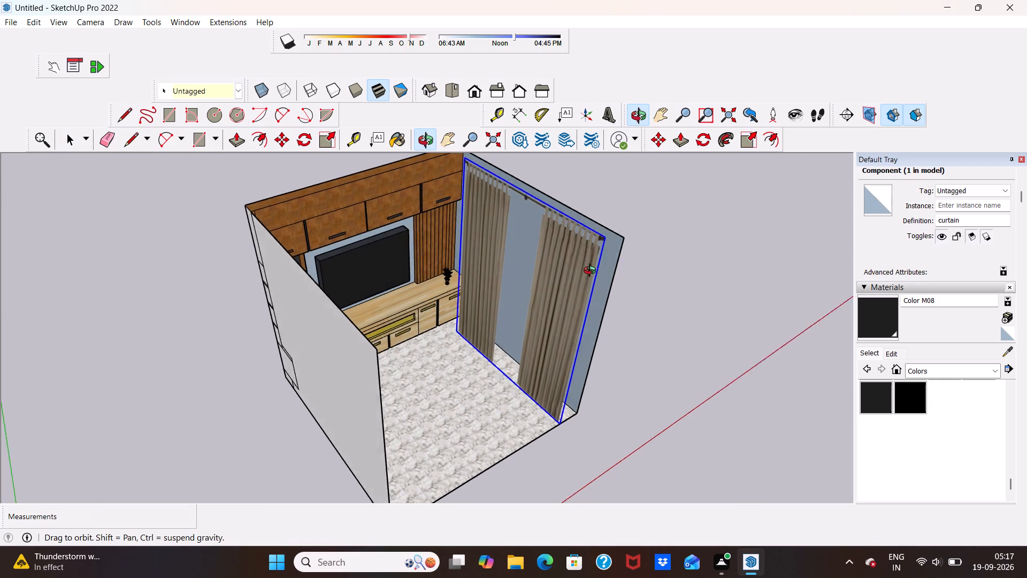
pyautogui.moveTo(592, 272); pyautogui.dragTo(478, 238, button='middle')
pyautogui.scroll(4, 507, 344)
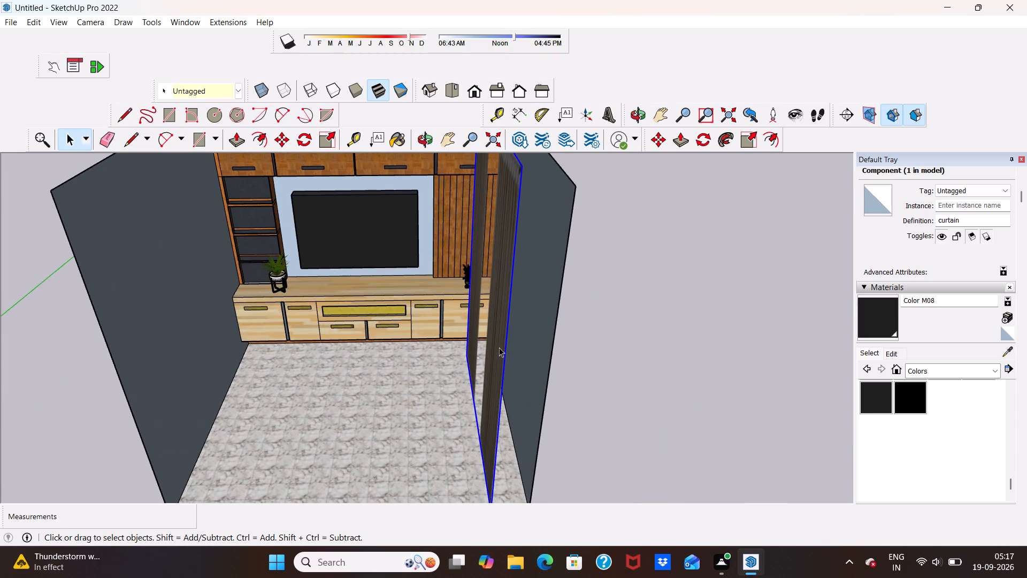
pyautogui.moveTo(481, 353); pyautogui.dragTo(615, 344, button='middle')
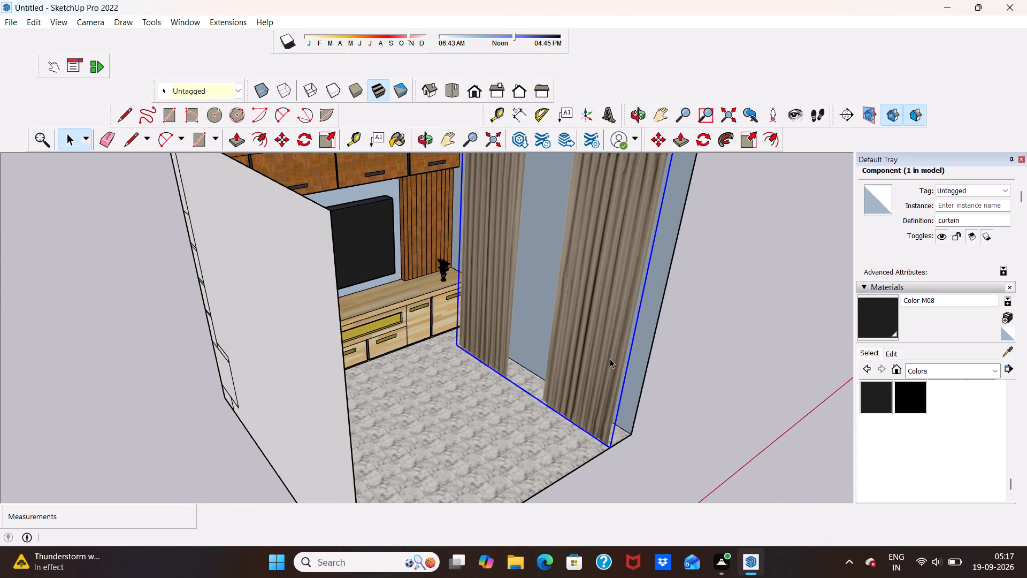
pyautogui.moveTo(609, 359); pyautogui.dragTo(536, 354, button='middle')
pyautogui.scroll(-9, 529, 353)
pyautogui.scroll(6, 594, 283)
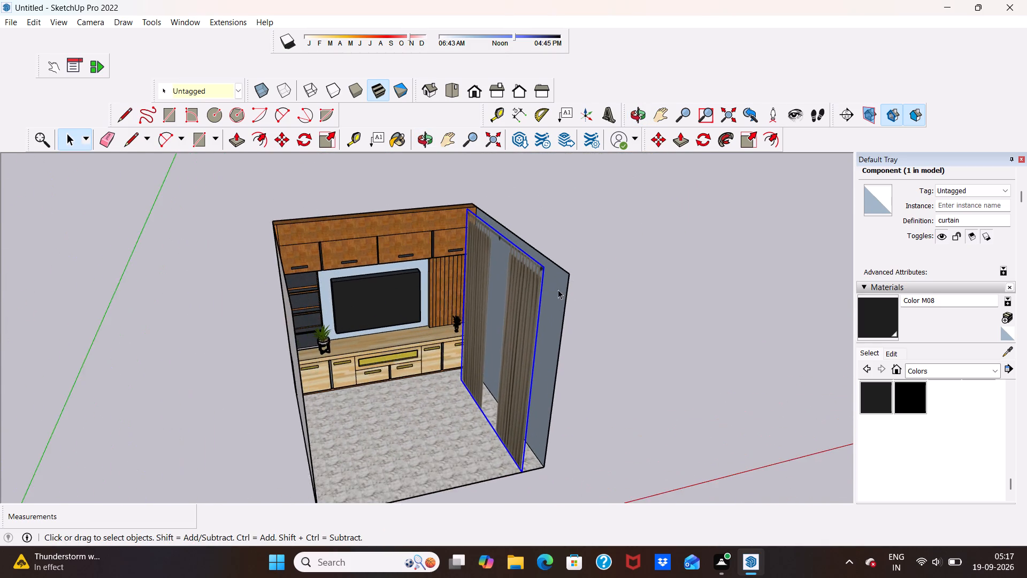
pyautogui.scroll(2, 547, 276)
pyautogui.scroll(-5, 547, 284)
pyautogui.moveTo(541, 351); pyautogui.dragTo(485, 339, button='middle')
pyautogui.click(658, 136)
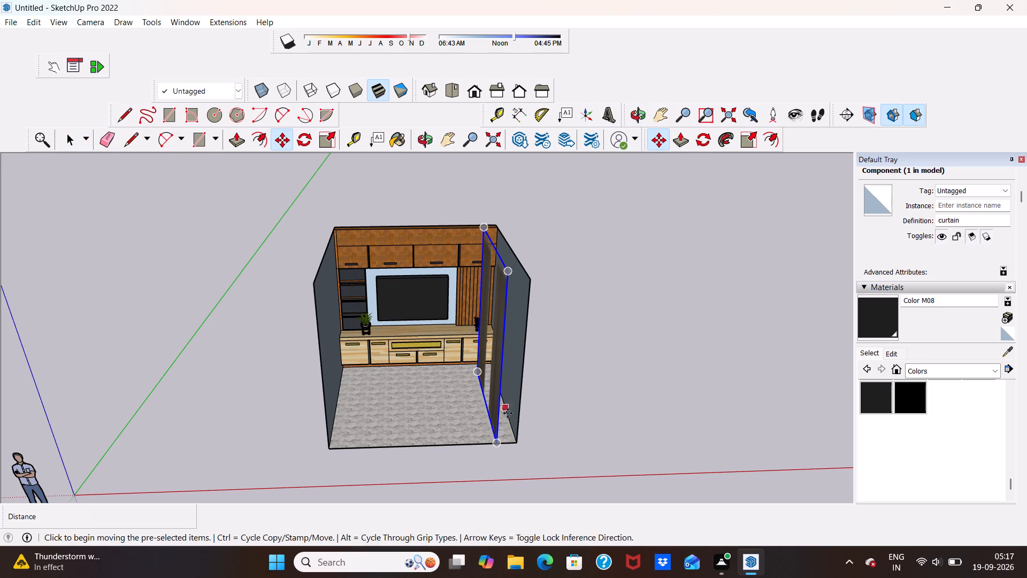
pyautogui.click(498, 440)
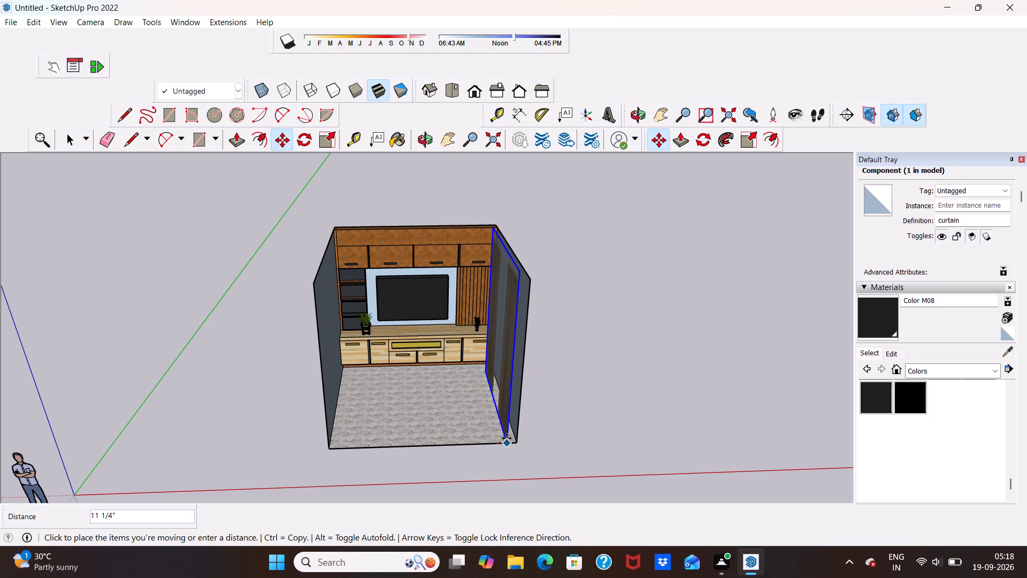
pyautogui.click(507, 438)
pyautogui.scroll(1, 556, 515)
pyautogui.moveTo(551, 481); pyautogui.dragTo(553, 401, button='middle')
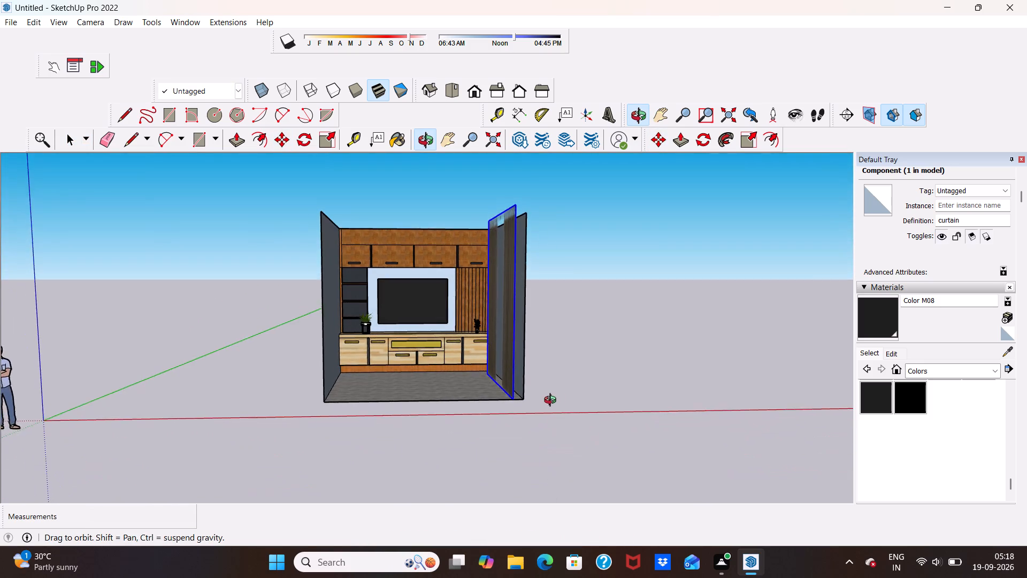
pyautogui.moveTo(553, 401); pyautogui.dragTo(547, 433, button='middle')
pyautogui.scroll(17, 512, 419)
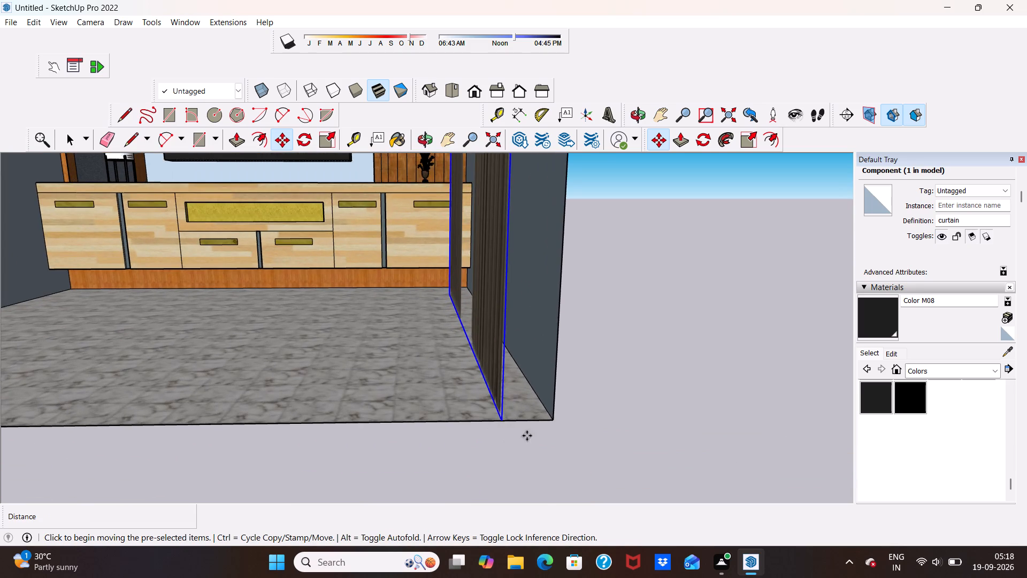
pyautogui.scroll(-20, 531, 433)
pyautogui.scroll(-7, 602, 355)
pyautogui.press('space')
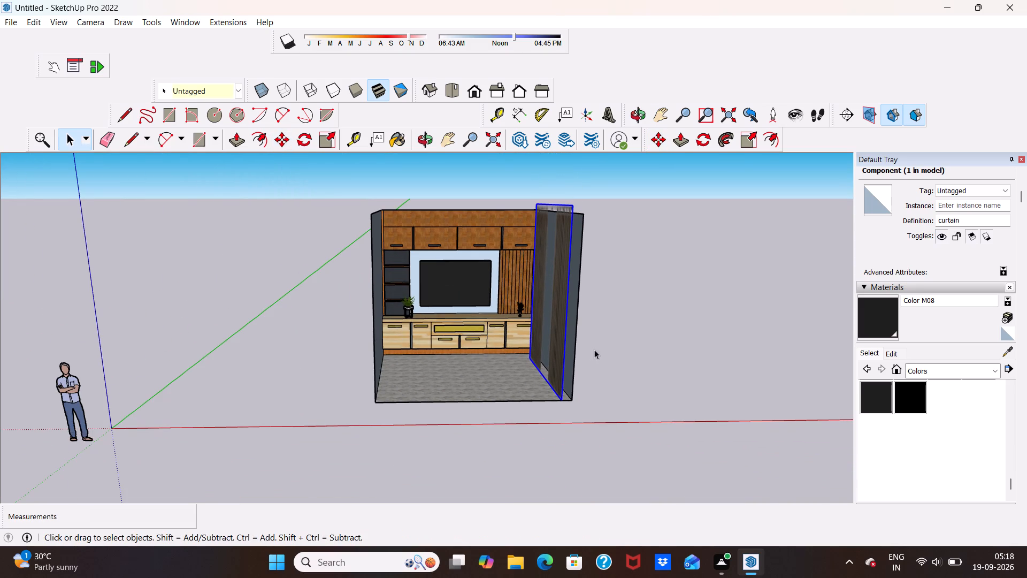
pyautogui.click(642, 345)
# Examine the curtain's height and its fit against the right side wall from several angles.
pyautogui.moveTo(542, 355); pyautogui.dragTo(645, 385, button='middle')
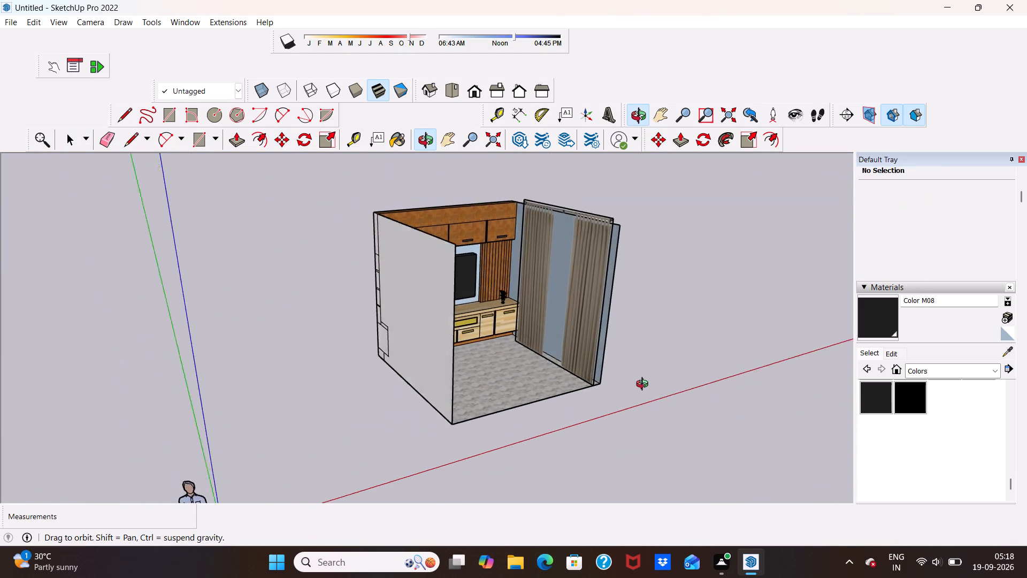
pyautogui.moveTo(645, 385); pyautogui.dragTo(644, 331, button='middle')
pyautogui.scroll(12, 586, 356)
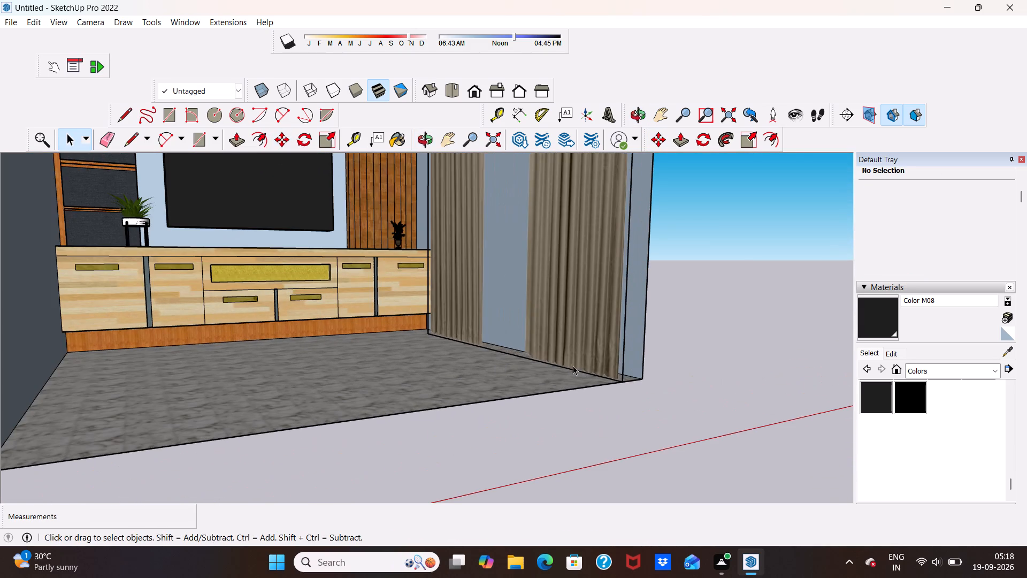
pyautogui.scroll(-9, 565, 359)
pyautogui.moveTo(549, 345); pyautogui.dragTo(490, 407, button='middle')
pyautogui.scroll(-5, 533, 336)
pyautogui.scroll(1, 570, 262)
pyautogui.moveTo(570, 262); pyautogui.dragTo(432, 316, button='middle')
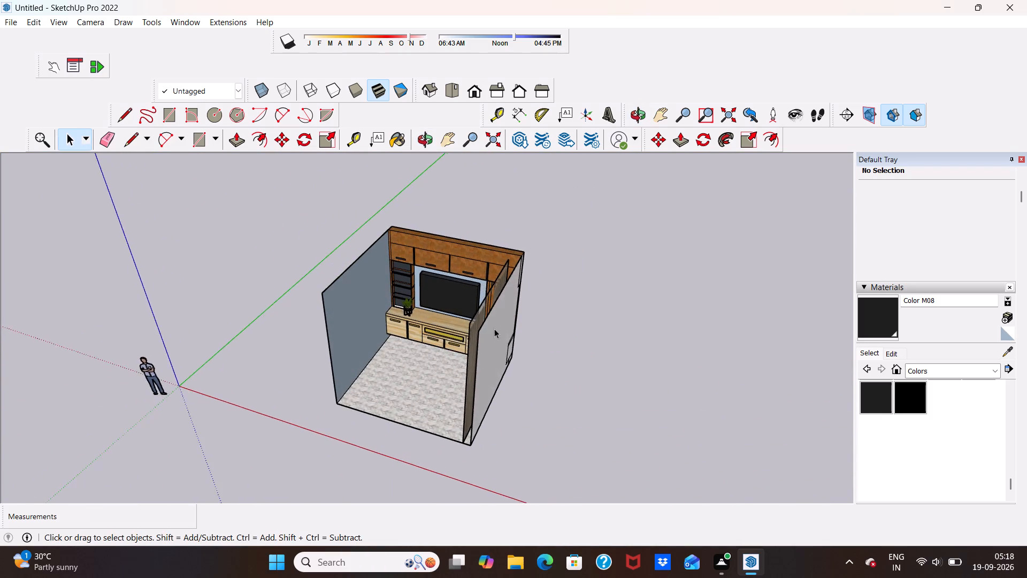
pyautogui.scroll(11, 496, 312)
pyautogui.scroll(-3, 453, 322)
pyautogui.moveTo(434, 368); pyautogui.dragTo(515, 288, button='middle')
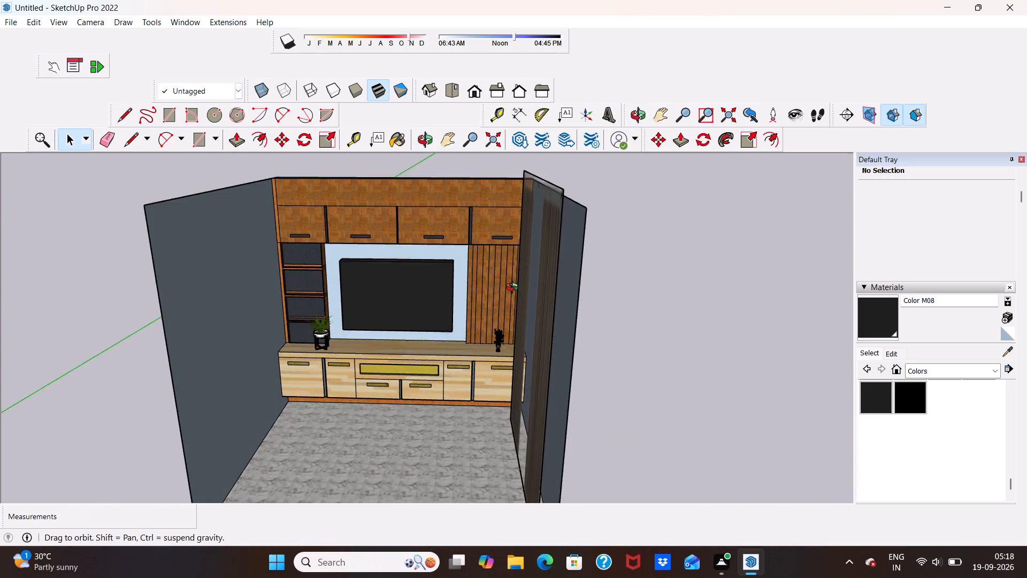
pyautogui.moveTo(515, 288); pyautogui.dragTo(587, 307, button='middle')
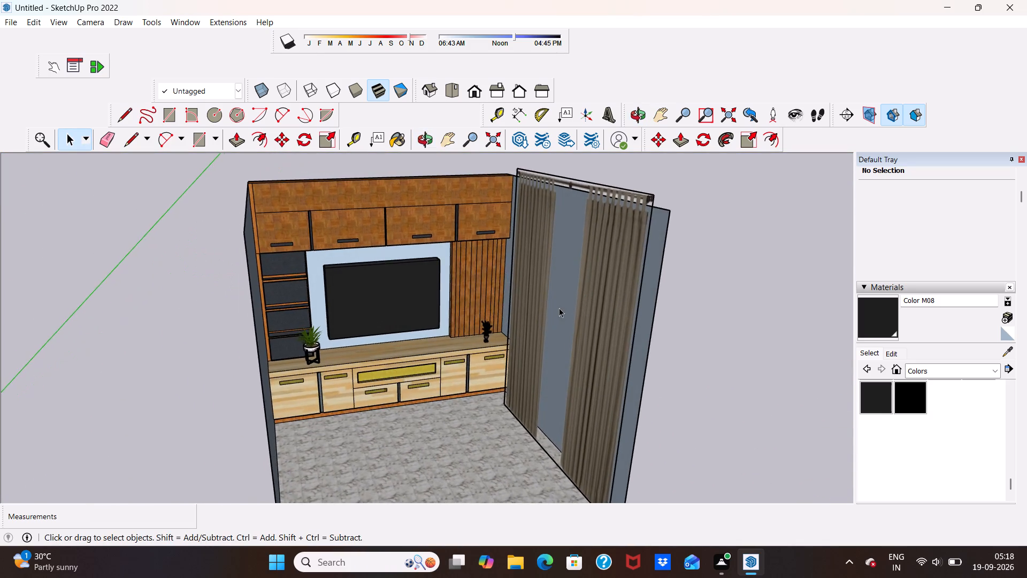
pyautogui.scroll(-5, 557, 309)
# Scale the curtain uniformly to about 0.98 from its top front corner to lower it to the wall's height, and deselect it.
pyautogui.moveTo(526, 310); pyautogui.dragTo(646, 311, button='middle')
pyautogui.scroll(6, 630, 245)
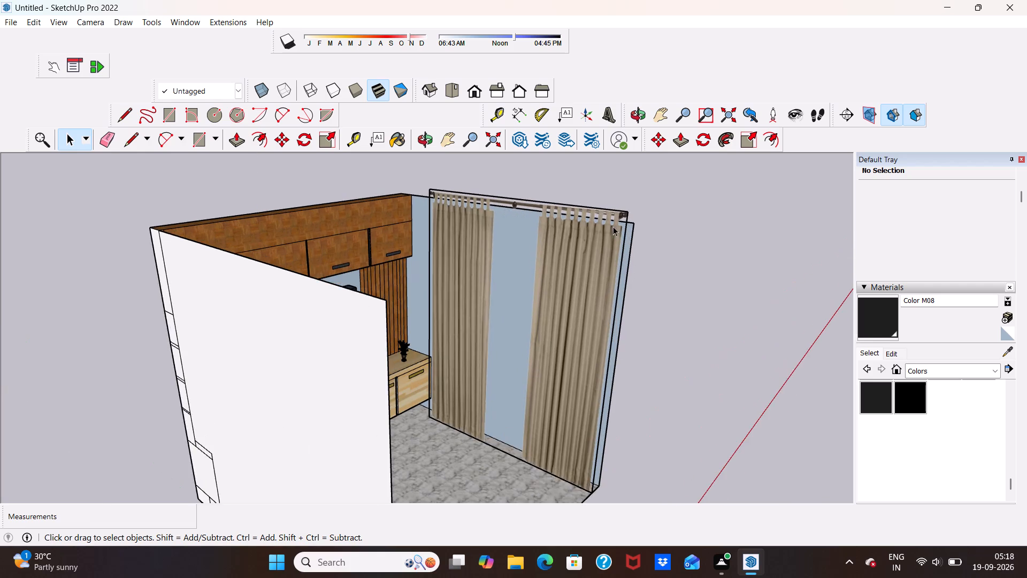
pyautogui.scroll(1, 613, 226)
pyautogui.click(746, 136)
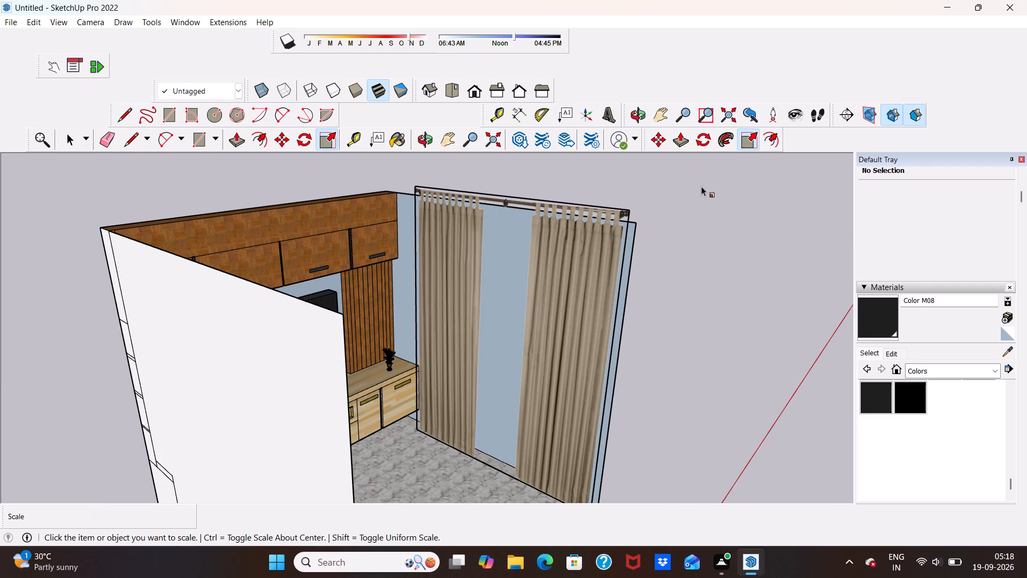
pyautogui.click(599, 255)
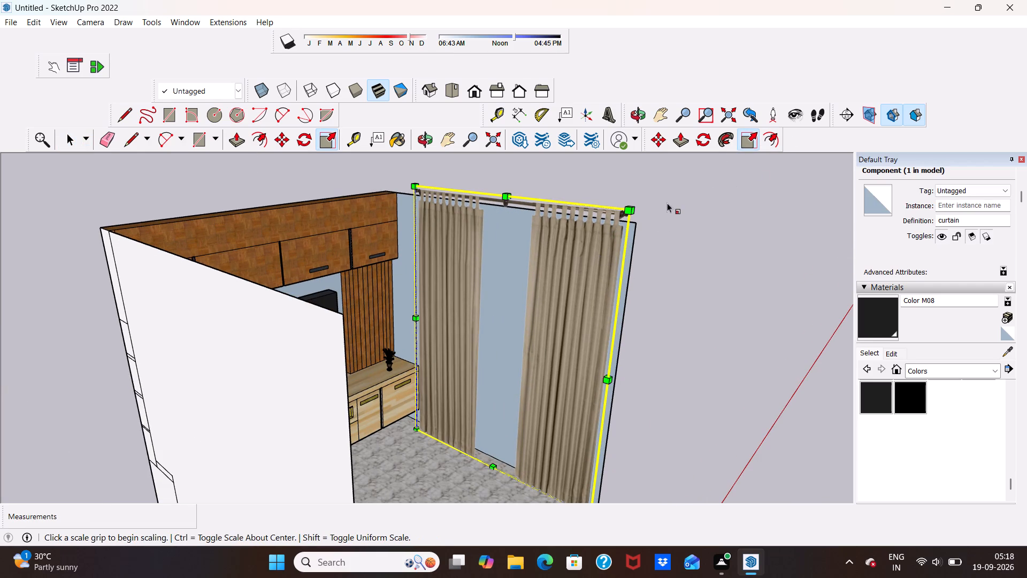
pyautogui.click(630, 208)
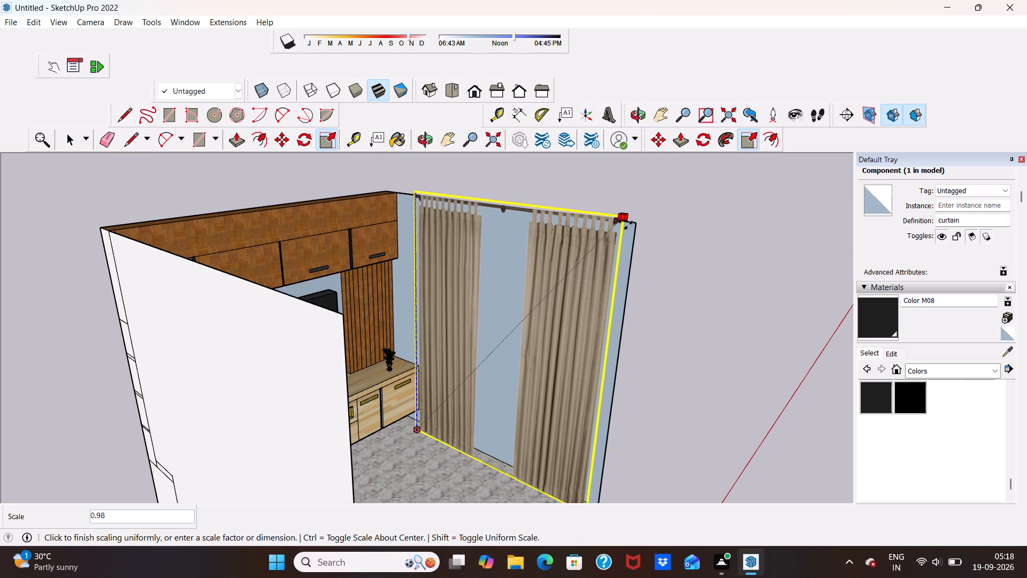
pyautogui.click(629, 227)
pyautogui.press('space')
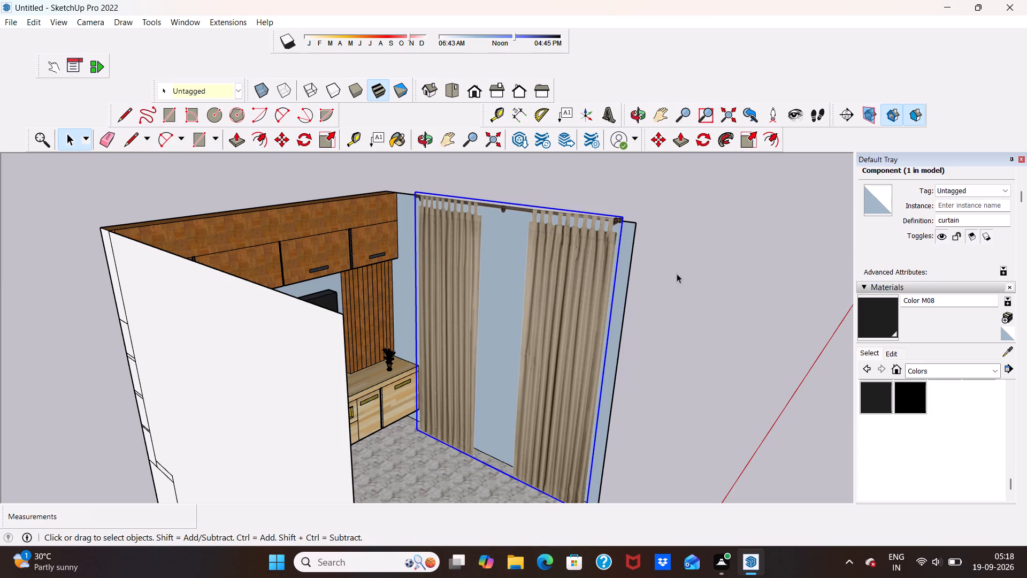
pyautogui.click(678, 273)
pyautogui.moveTo(683, 270); pyautogui.dragTo(477, 326, button='middle')
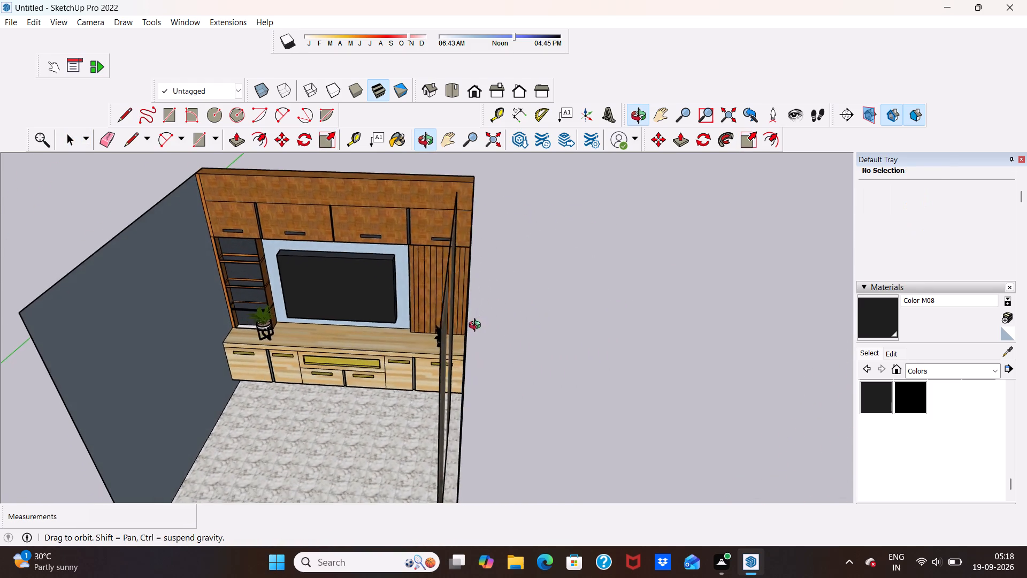
# Draw a line about 11 15/16" from the curtain's top front corner to the right side wall's top front corner.
pyautogui.moveTo(477, 326); pyautogui.dragTo(623, 254, button='middle')
pyautogui.scroll(1, 623, 254)
pyautogui.scroll(-5, 623, 255)
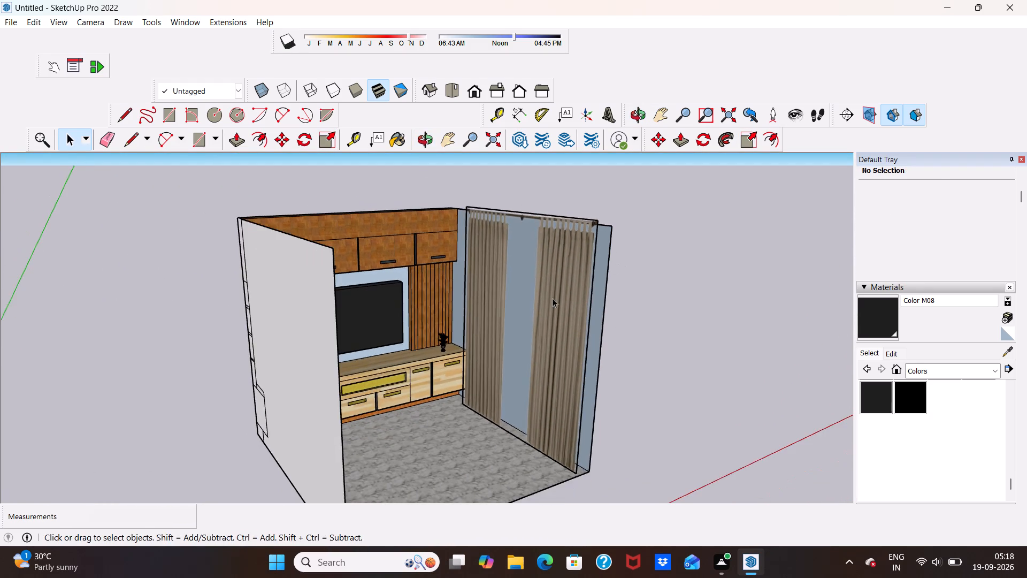
pyautogui.moveTo(532, 329); pyautogui.dragTo(626, 353, button='middle')
pyautogui.scroll(5, 620, 249)
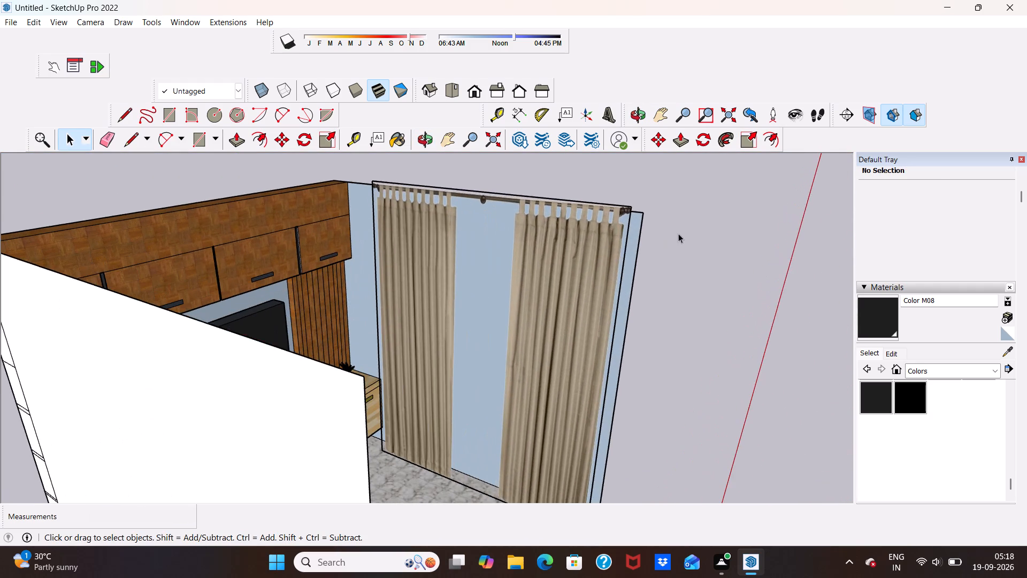
pyautogui.moveTo(678, 233); pyautogui.dragTo(488, 311, button='middle')
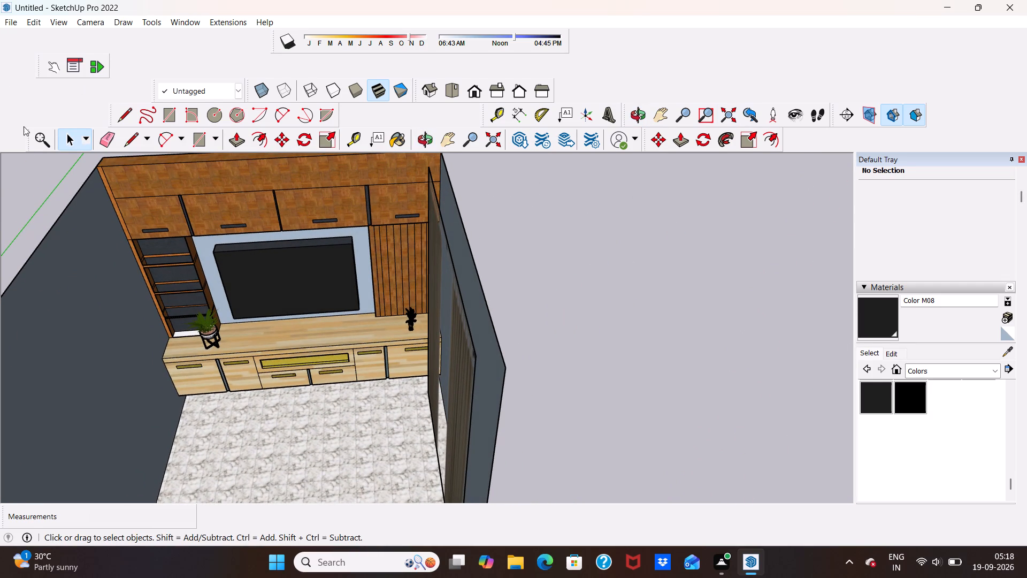
pyautogui.click(124, 145)
pyautogui.scroll(4, 512, 356)
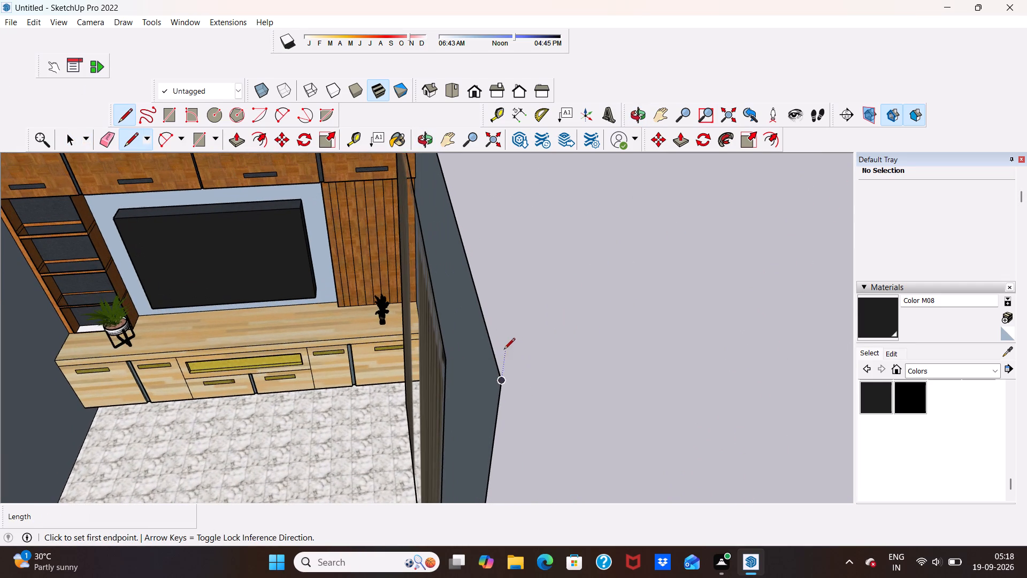
pyautogui.click(446, 356)
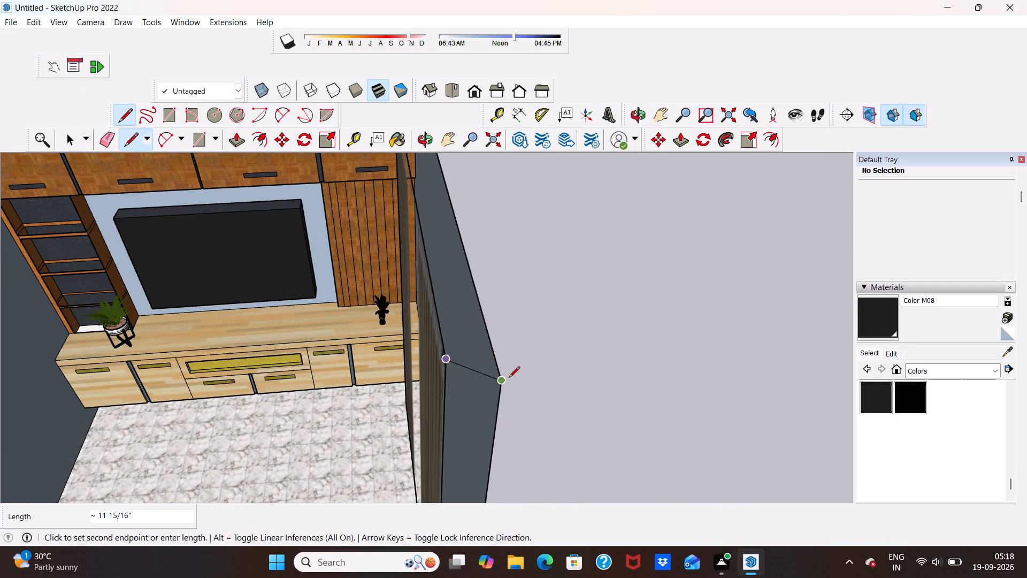
pyautogui.click(501, 383)
pyautogui.scroll(-19, 498, 376)
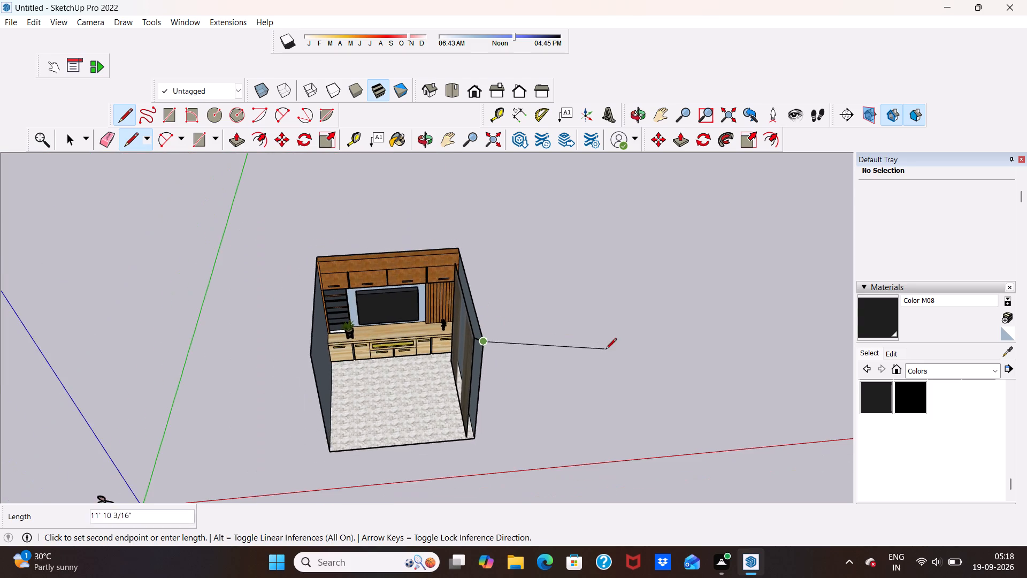
pyautogui.moveTo(607, 350); pyautogui.dragTo(394, 384, button='middle')
pyautogui.scroll(10, 434, 277)
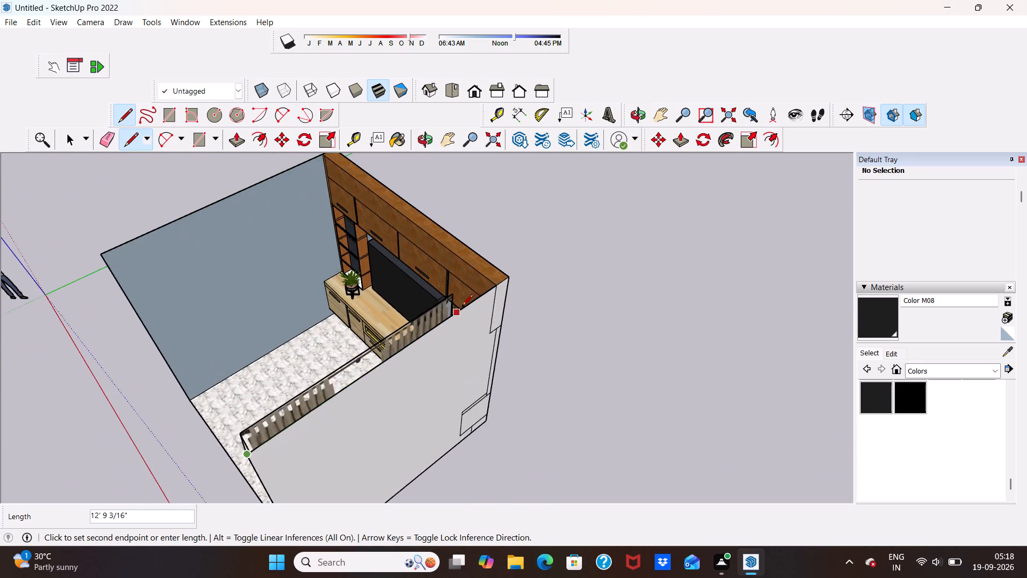
pyautogui.scroll(7, 462, 306)
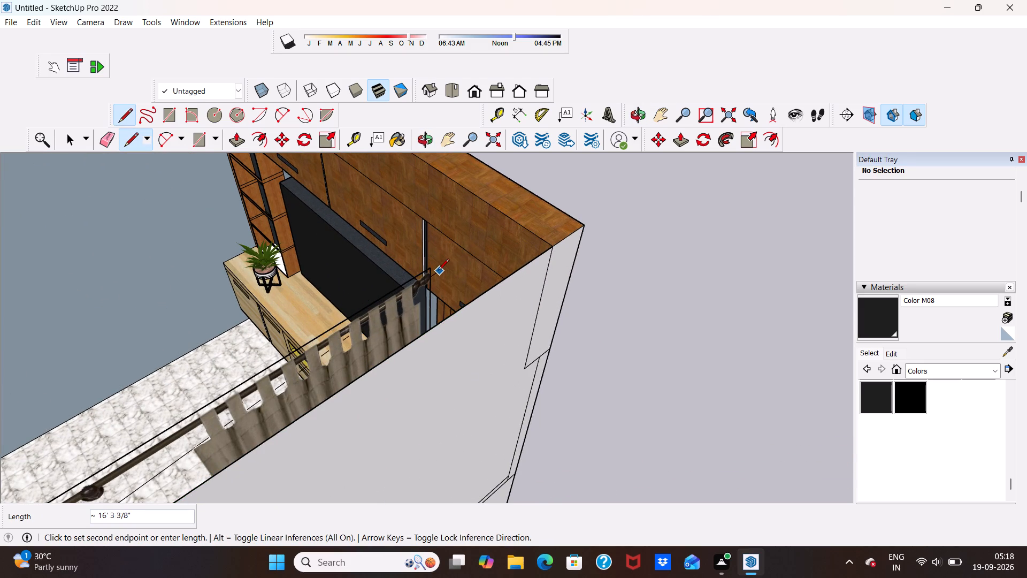
pyautogui.press('space')
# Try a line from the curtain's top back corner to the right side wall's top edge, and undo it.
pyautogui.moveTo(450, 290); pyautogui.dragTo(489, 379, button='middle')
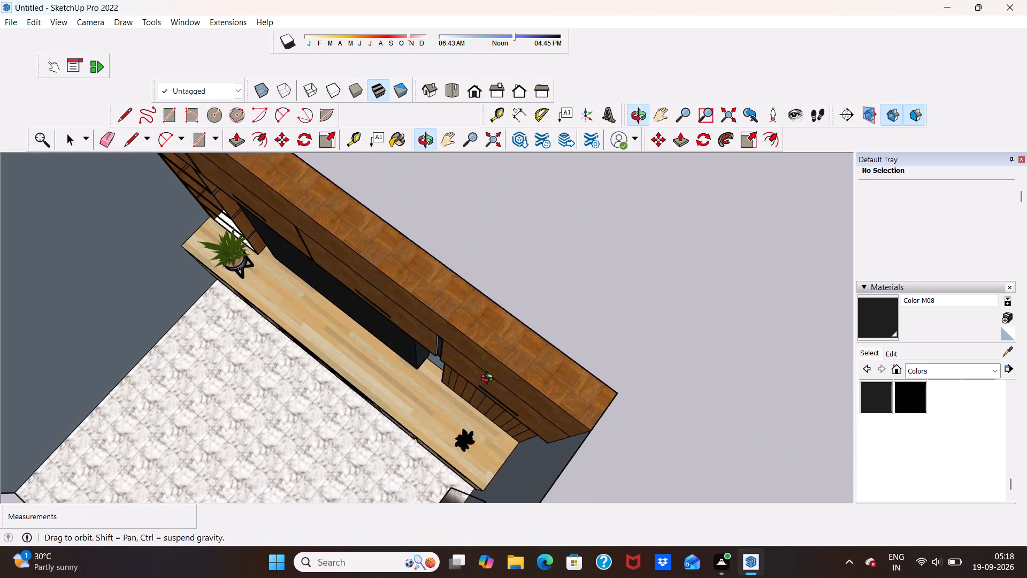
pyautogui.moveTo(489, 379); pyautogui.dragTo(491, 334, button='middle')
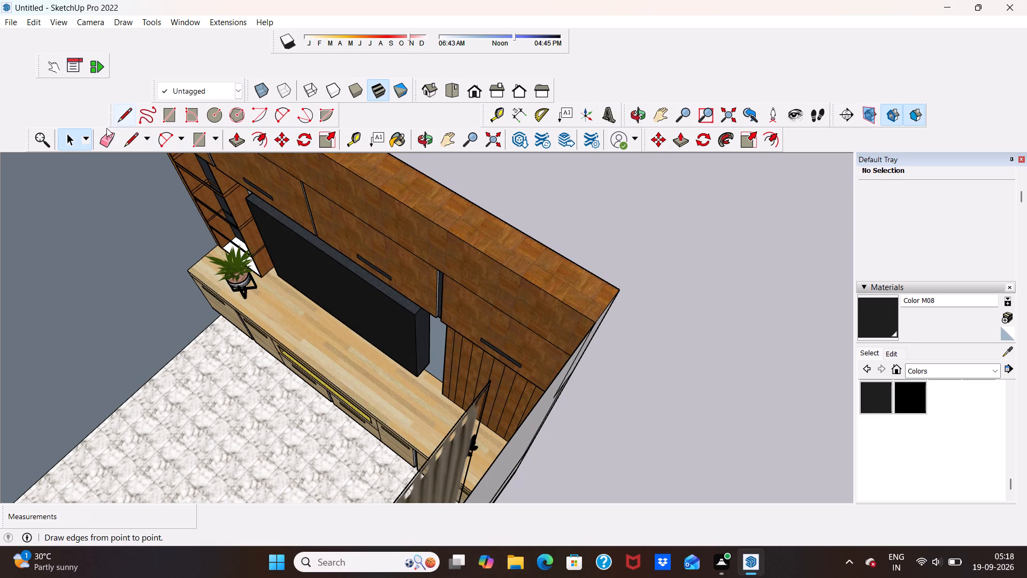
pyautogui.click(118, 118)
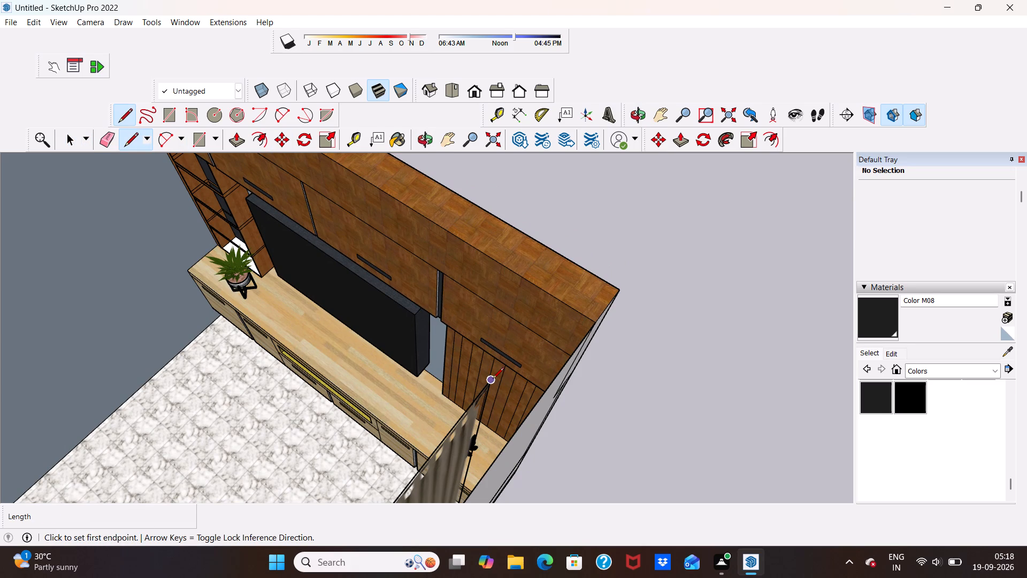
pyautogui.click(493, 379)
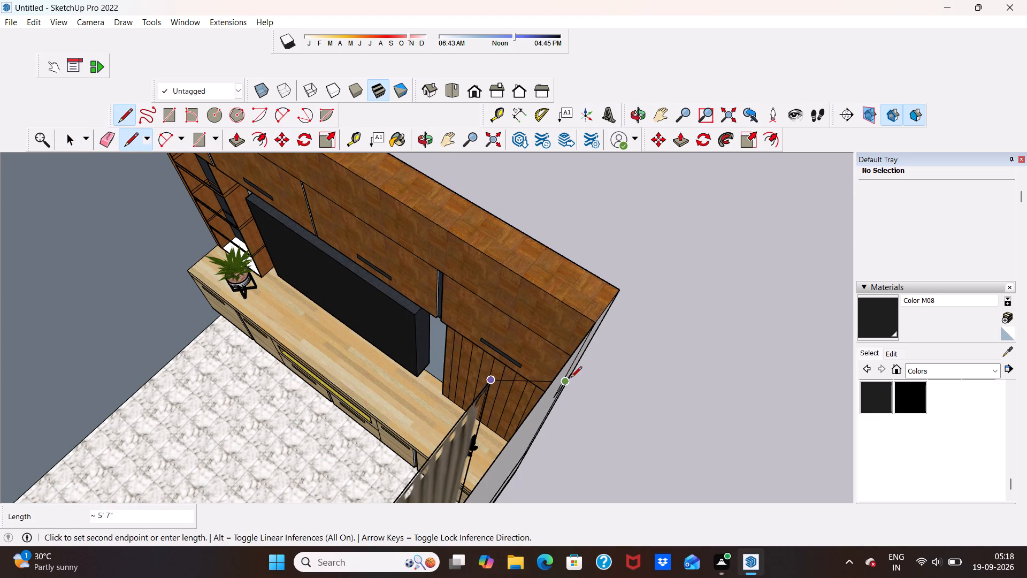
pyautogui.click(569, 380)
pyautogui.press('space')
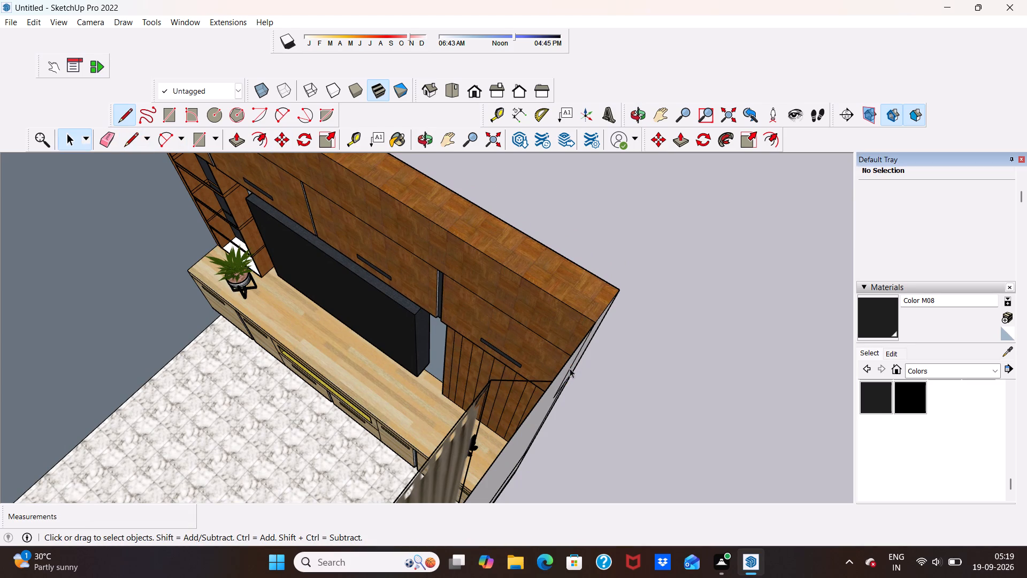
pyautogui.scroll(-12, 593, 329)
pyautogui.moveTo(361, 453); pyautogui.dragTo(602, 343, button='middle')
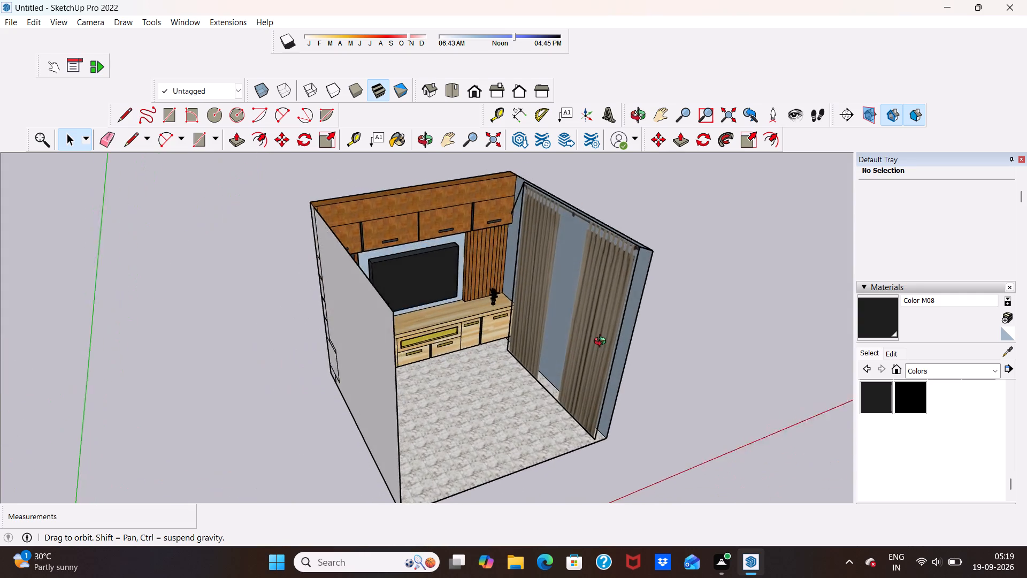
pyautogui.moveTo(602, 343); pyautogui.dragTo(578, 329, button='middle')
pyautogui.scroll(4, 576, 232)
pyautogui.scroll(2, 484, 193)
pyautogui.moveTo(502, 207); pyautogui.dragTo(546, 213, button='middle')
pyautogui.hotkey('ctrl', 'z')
# Push/Pull the right side wall's inner face about 6 1/8" towards the curtain to give the wall thickness.
pyautogui.scroll(-4, 530, 222)
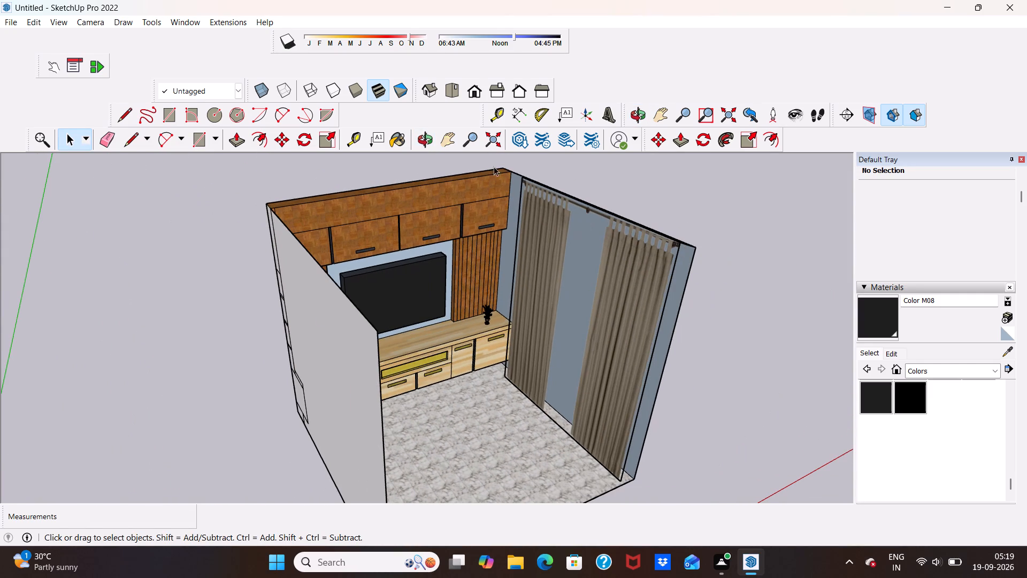
pyautogui.scroll(5, 594, 437)
pyautogui.scroll(-2, 581, 407)
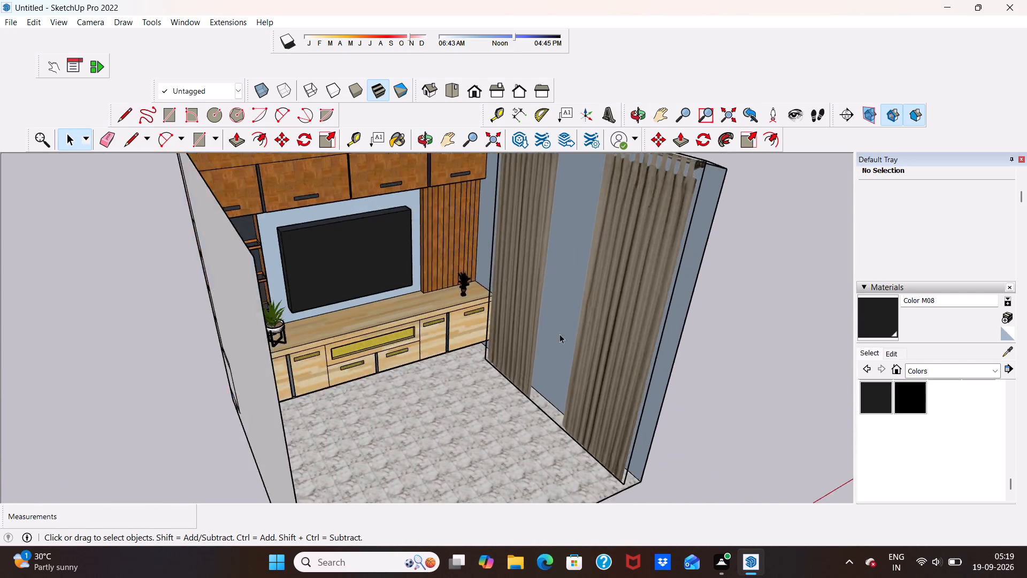
pyautogui.scroll(-7, 560, 334)
pyautogui.moveTo(677, 466); pyautogui.dragTo(580, 437, button='middle')
pyautogui.scroll(3, 558, 463)
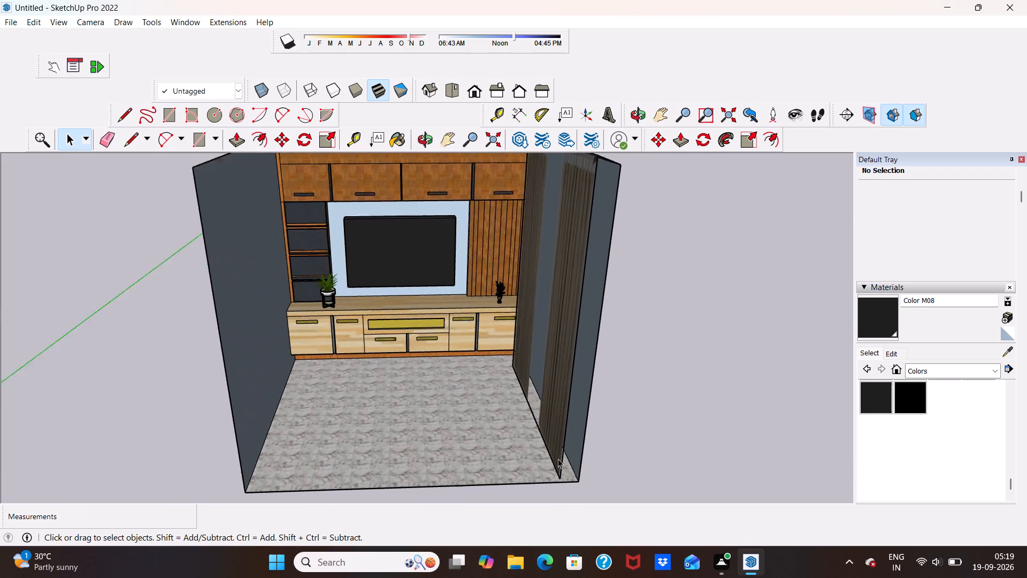
pyautogui.scroll(4, 558, 459)
pyautogui.scroll(-12, 549, 396)
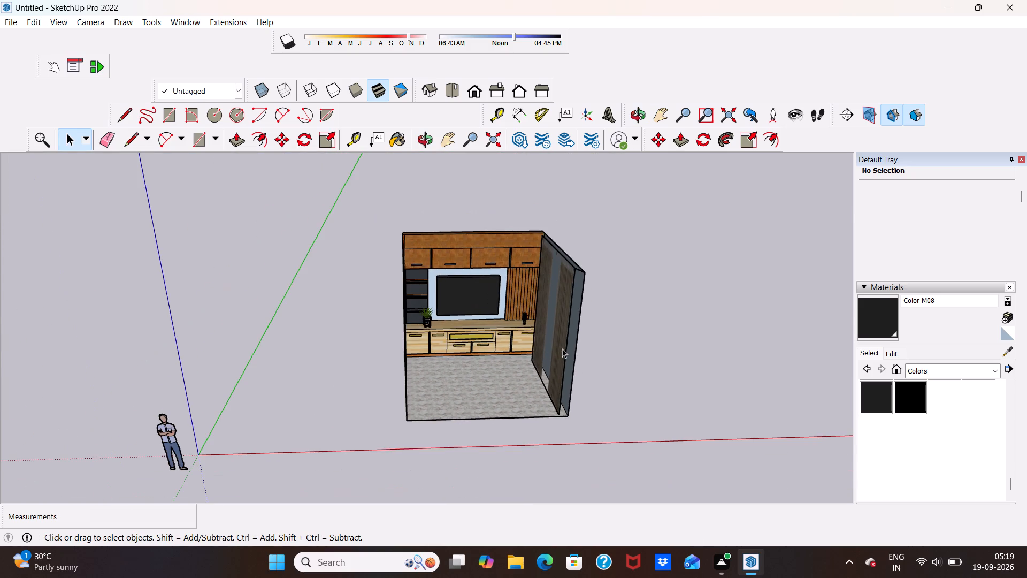
pyautogui.scroll(6, 586, 296)
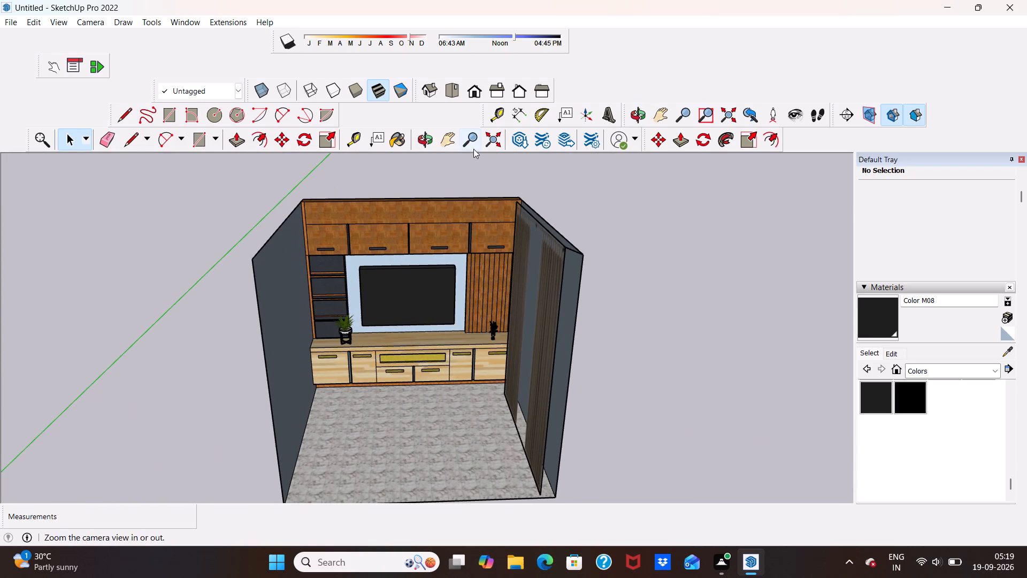
pyautogui.click(684, 142)
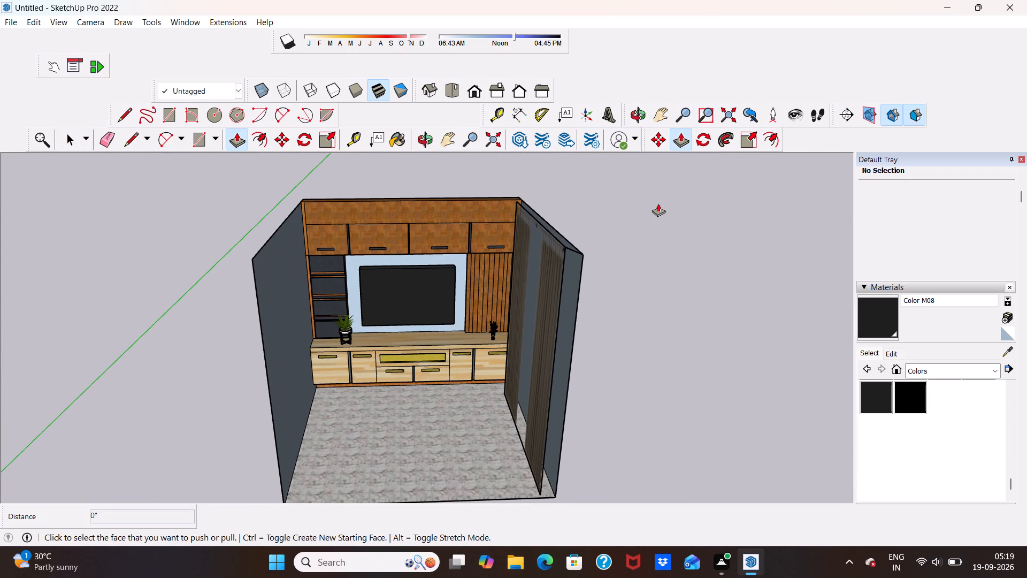
pyautogui.scroll(6, 567, 334)
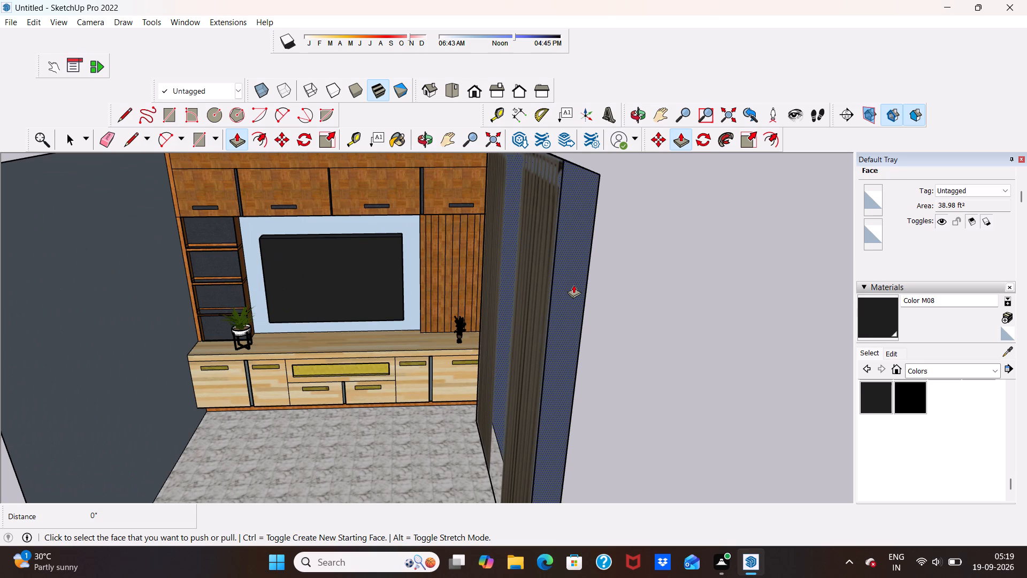
pyautogui.click(573, 285)
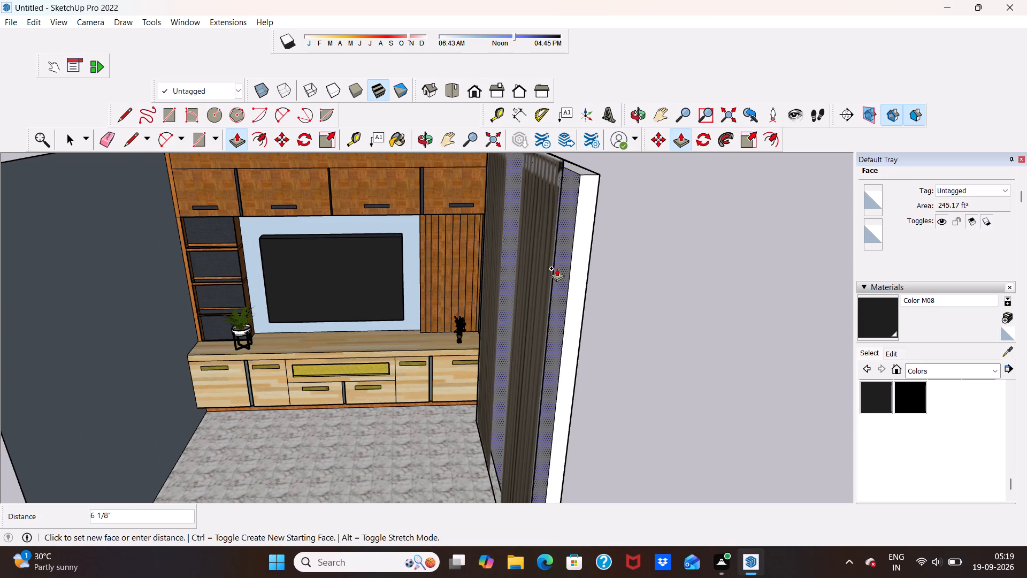
pyautogui.click(557, 268)
pyautogui.moveTo(443, 375); pyautogui.dragTo(554, 353, button='middle')
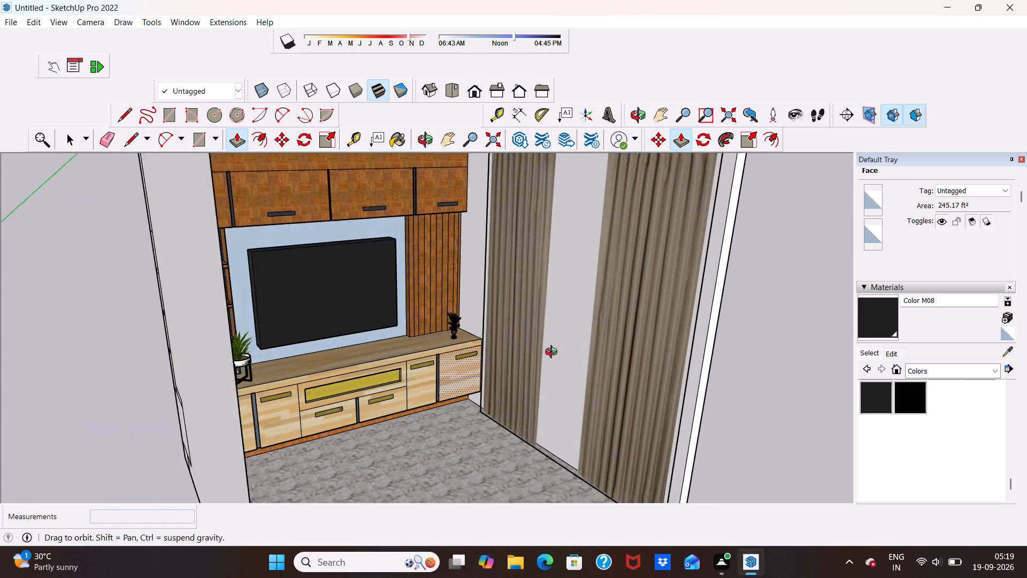
pyautogui.moveTo(554, 353); pyautogui.dragTo(557, 344, button='middle')
pyautogui.scroll(-11, 536, 326)
pyautogui.scroll(6, 626, 294)
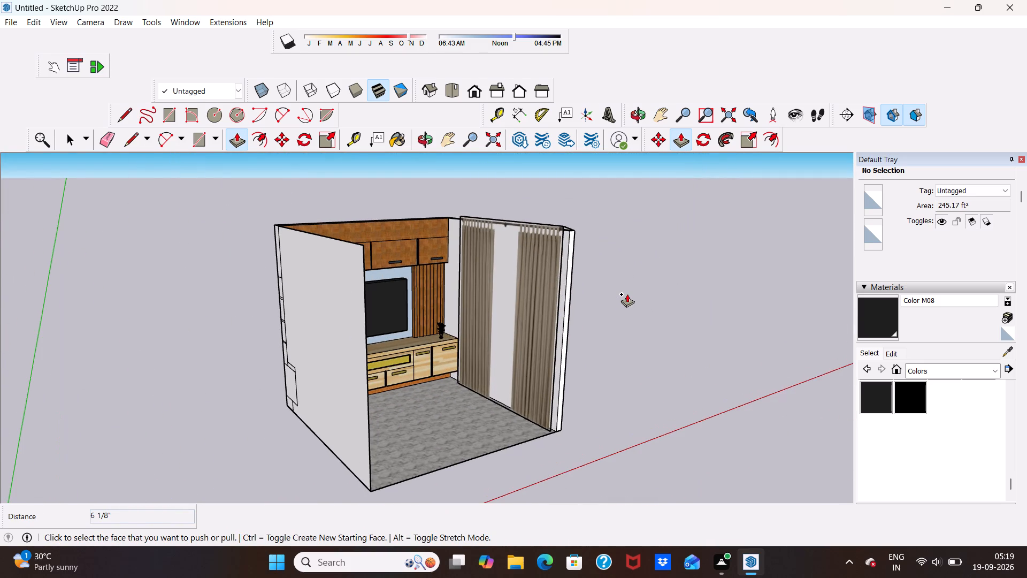
pyautogui.press('space')
pyautogui.click(610, 325)
# Examine the thickened right side wall and the curtain's fit against it from several angles.
pyautogui.scroll(3, 553, 239)
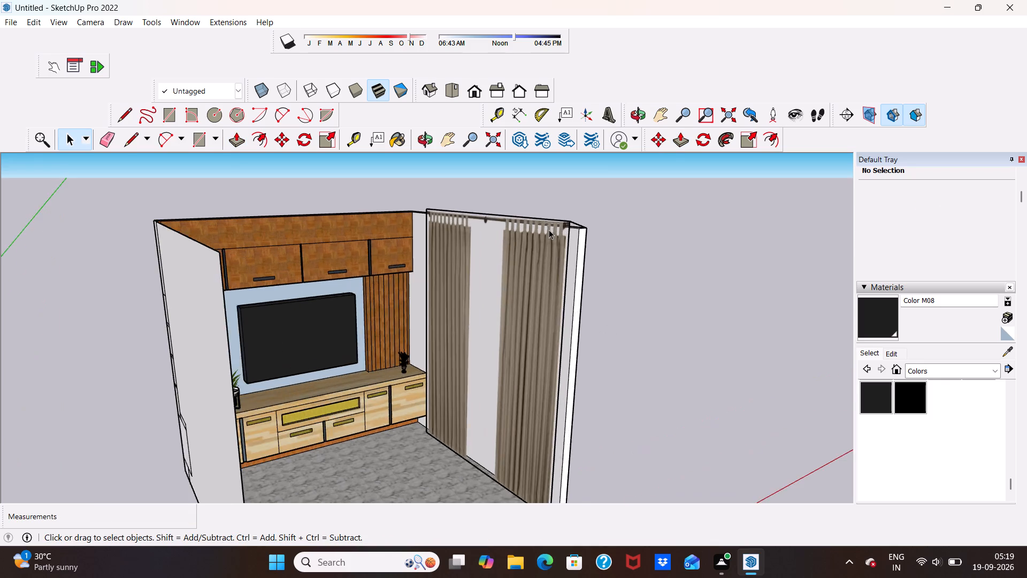
pyautogui.scroll(6, 549, 230)
pyautogui.scroll(-11, 548, 218)
pyautogui.moveTo(538, 358); pyautogui.dragTo(456, 354, button='middle')
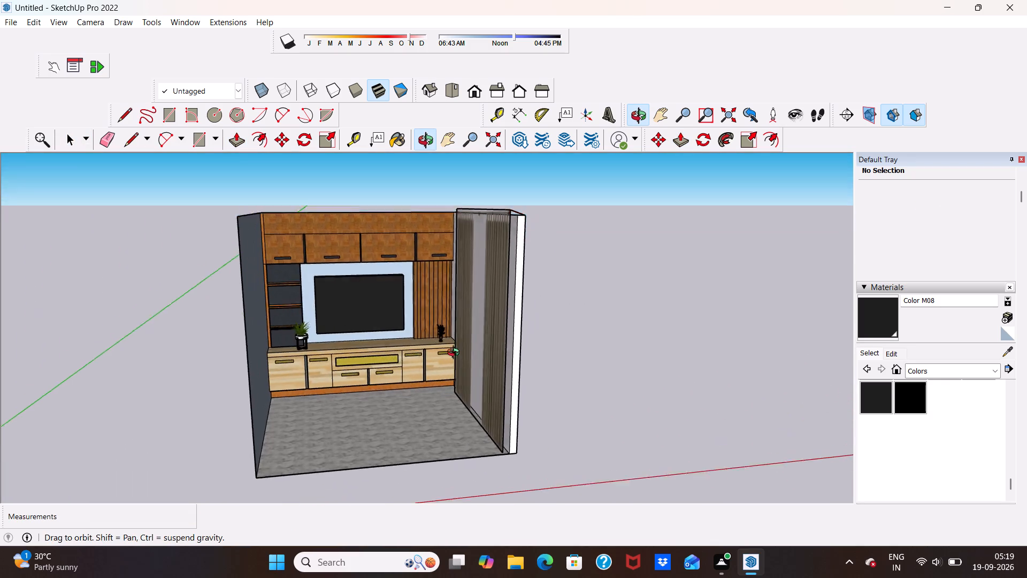
pyautogui.moveTo(456, 354); pyautogui.dragTo(473, 381, button='middle')
pyautogui.scroll(-6, 478, 350)
pyautogui.moveTo(445, 351); pyautogui.dragTo(354, 369, button='middle')
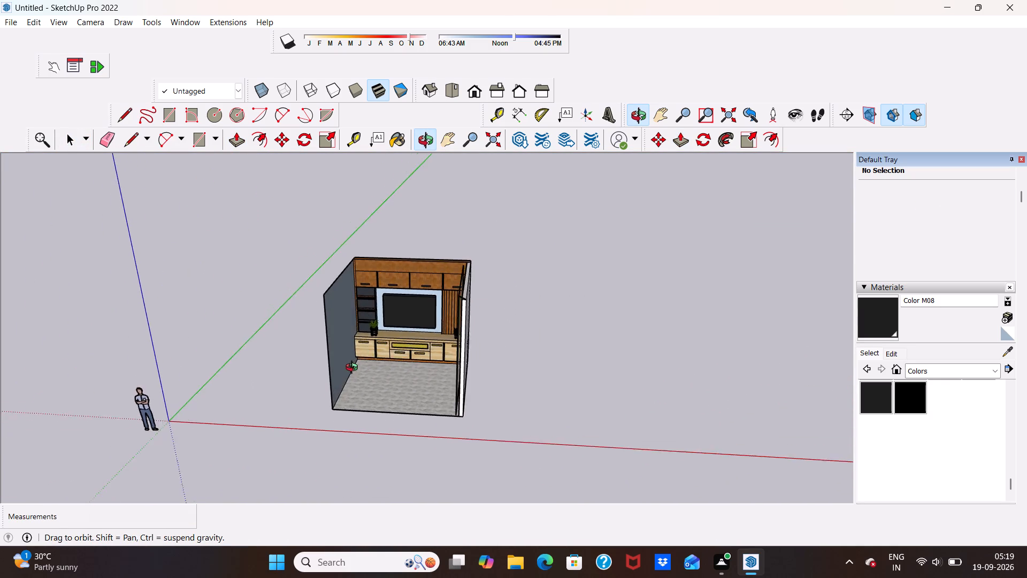
pyautogui.moveTo(354, 369); pyautogui.dragTo(398, 368, button='middle')
pyautogui.scroll(6, 489, 379)
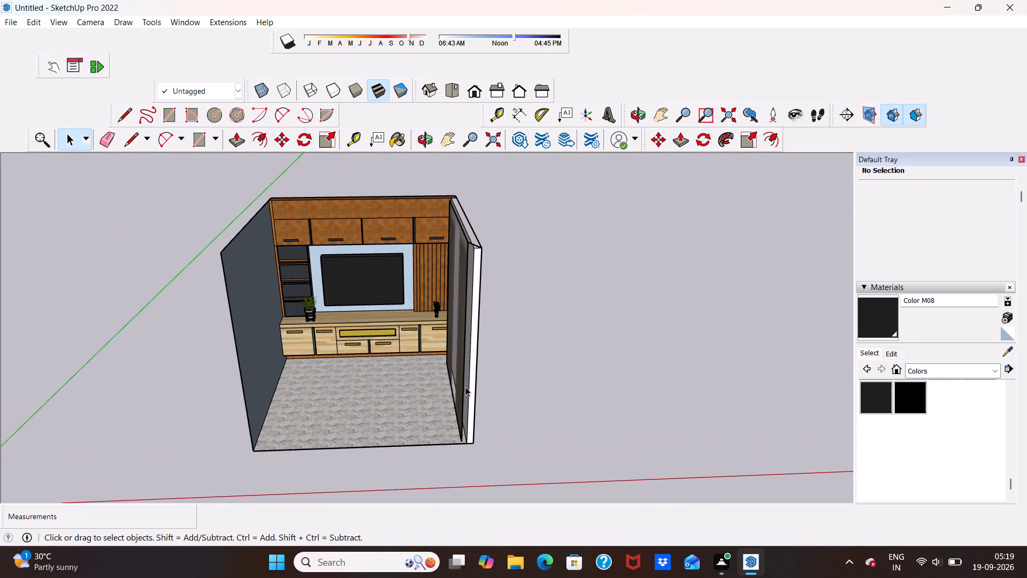
pyautogui.scroll(7, 470, 421)
pyautogui.scroll(-12, 463, 414)
pyautogui.moveTo(437, 372); pyautogui.dragTo(502, 365, button='middle')
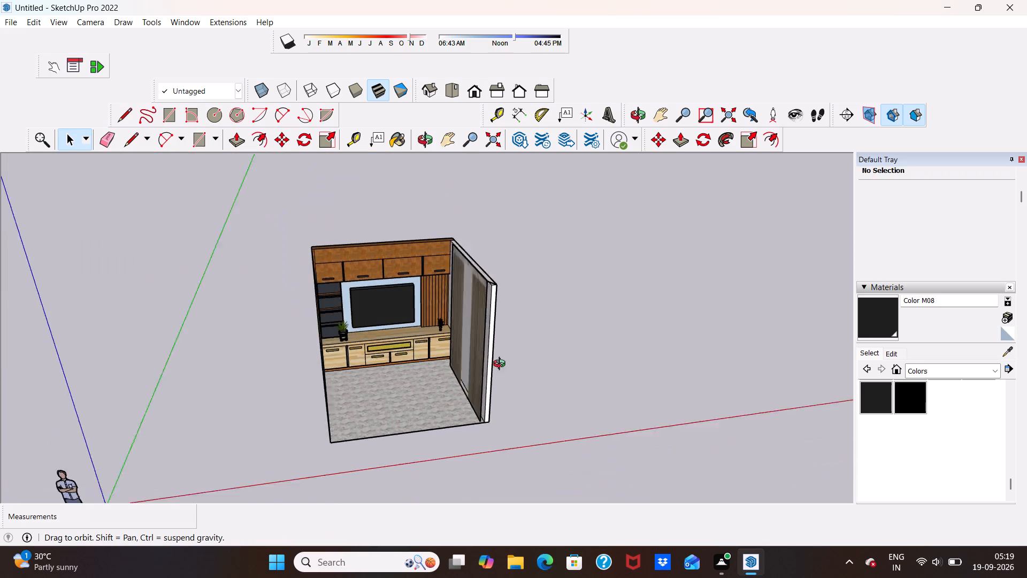
pyautogui.moveTo(502, 365); pyautogui.dragTo(481, 347, button='middle')
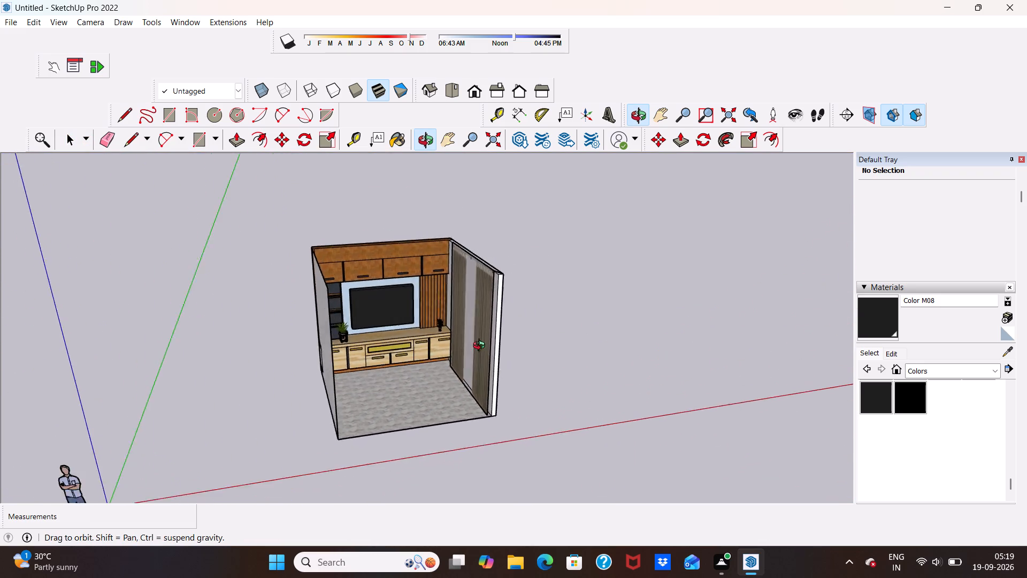
pyautogui.moveTo(481, 347); pyautogui.dragTo(509, 382, button='middle')
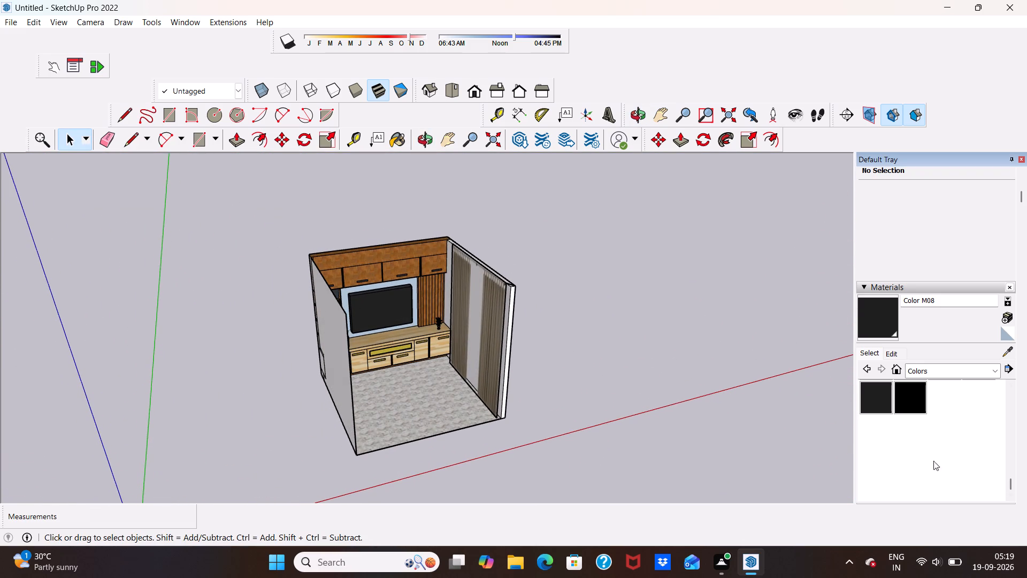
# Paint the right side wall's inner face behind the curtain with Color A01 from the Colors collection.
pyautogui.click(990, 370)
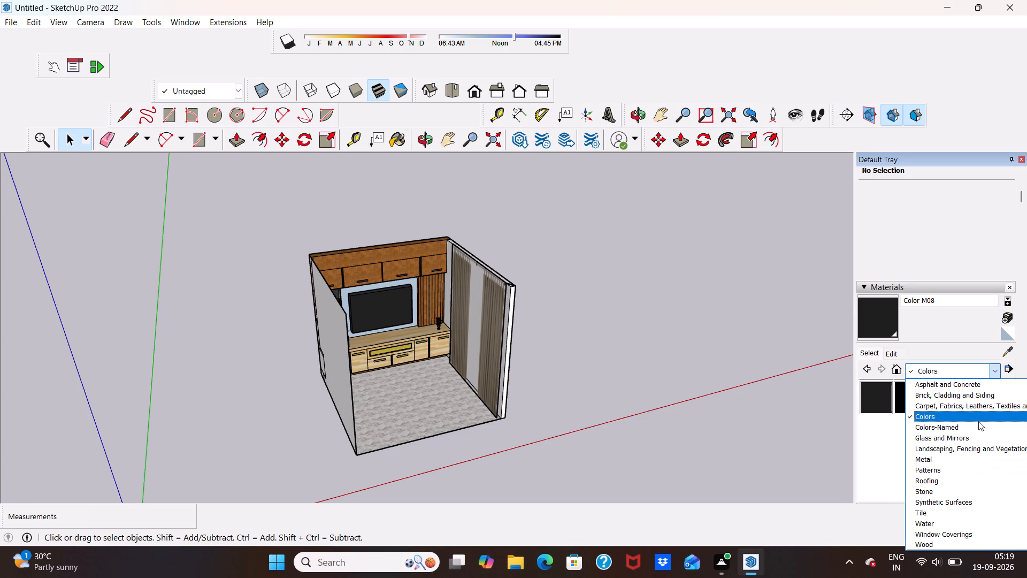
pyautogui.click(977, 420)
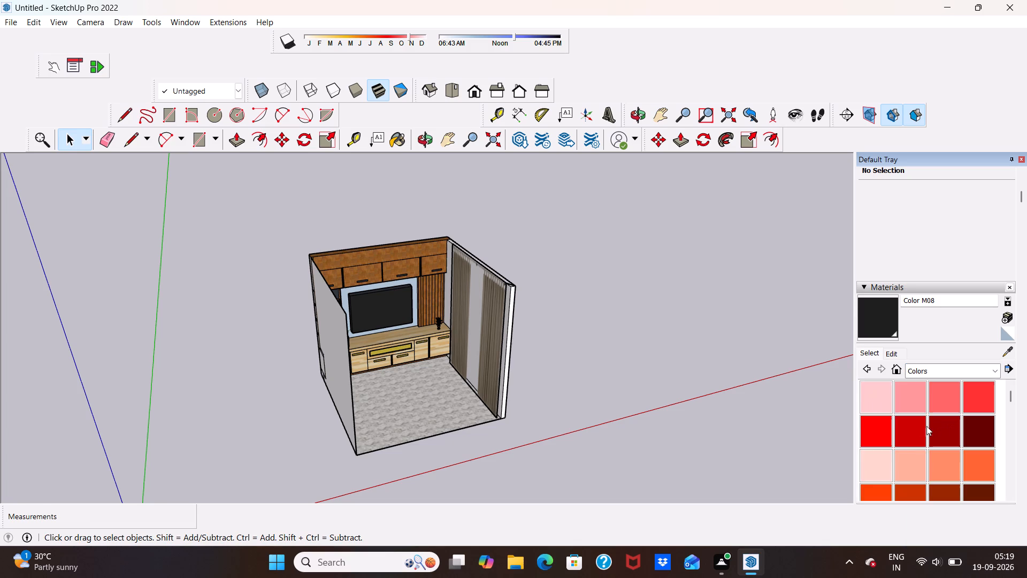
pyautogui.click(871, 398)
pyautogui.scroll(10, 558, 315)
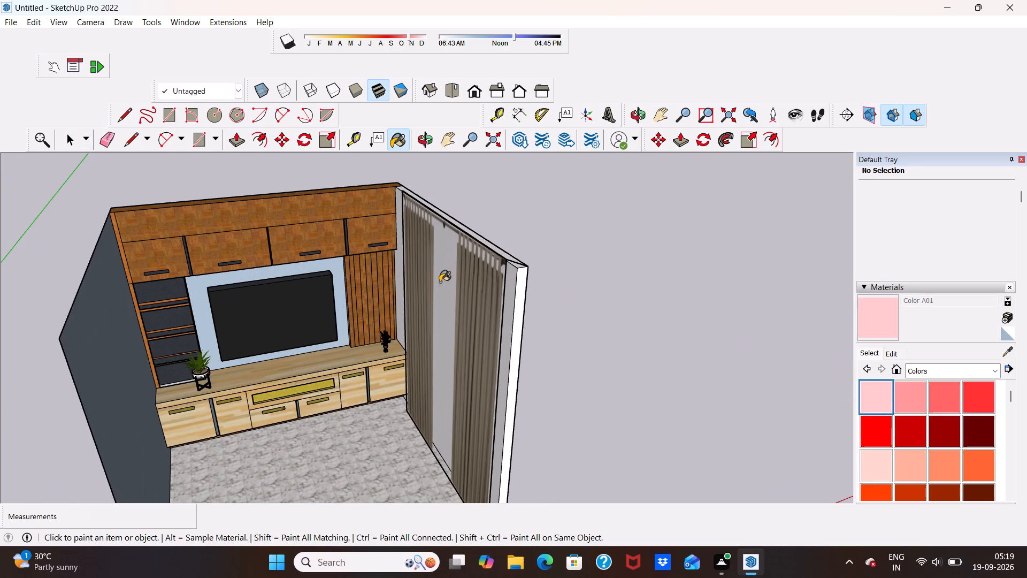
pyautogui.click(439, 282)
pyautogui.moveTo(638, 317); pyautogui.dragTo(424, 319, button='middle')
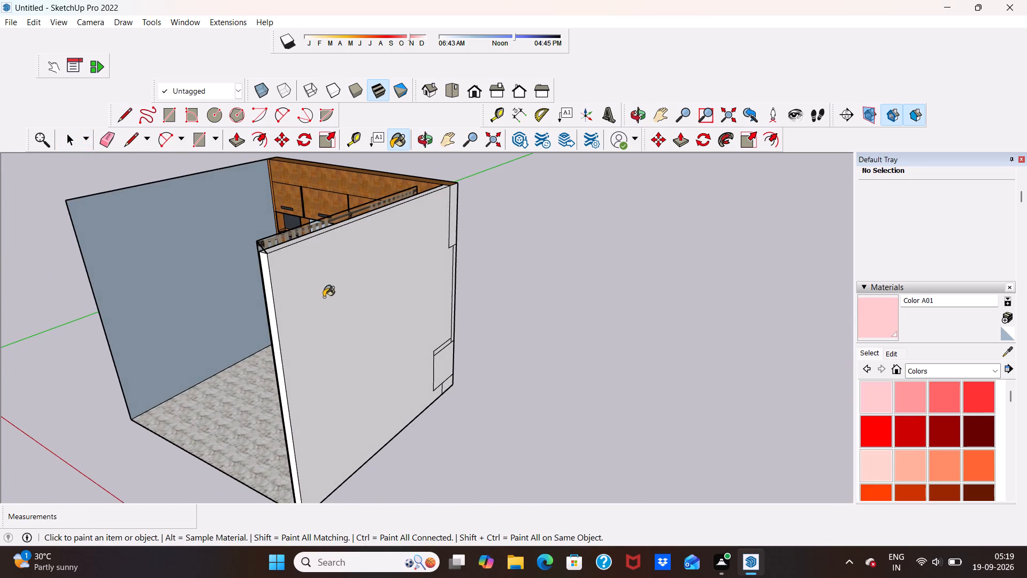
# Paint the right side wall's outer face, its front edge and the small lower rear patches with Color A01.
pyautogui.click(321, 298)
pyautogui.scroll(-5, 452, 315)
pyautogui.scroll(9, 361, 316)
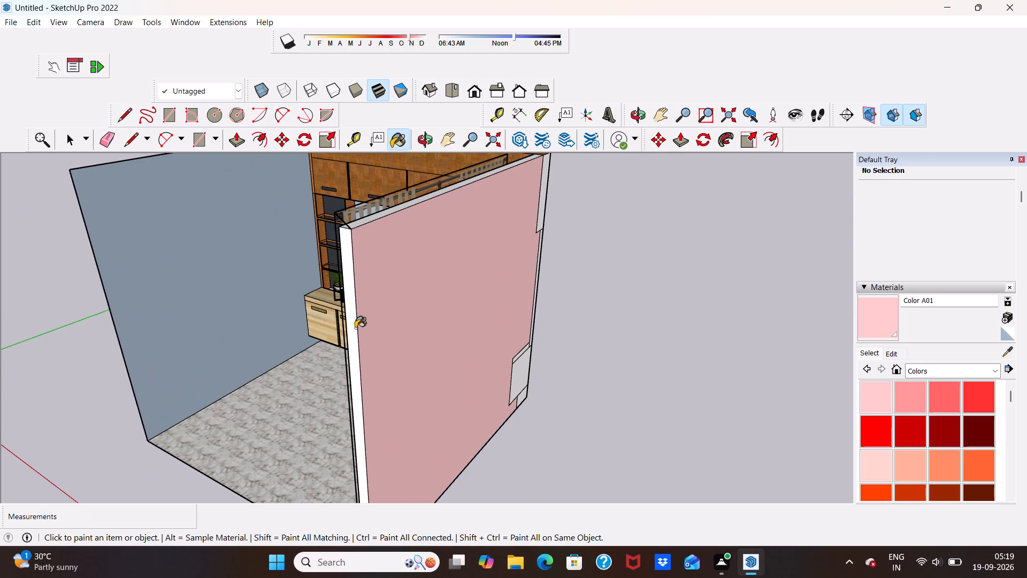
pyautogui.click(353, 330)
pyautogui.click(518, 378)
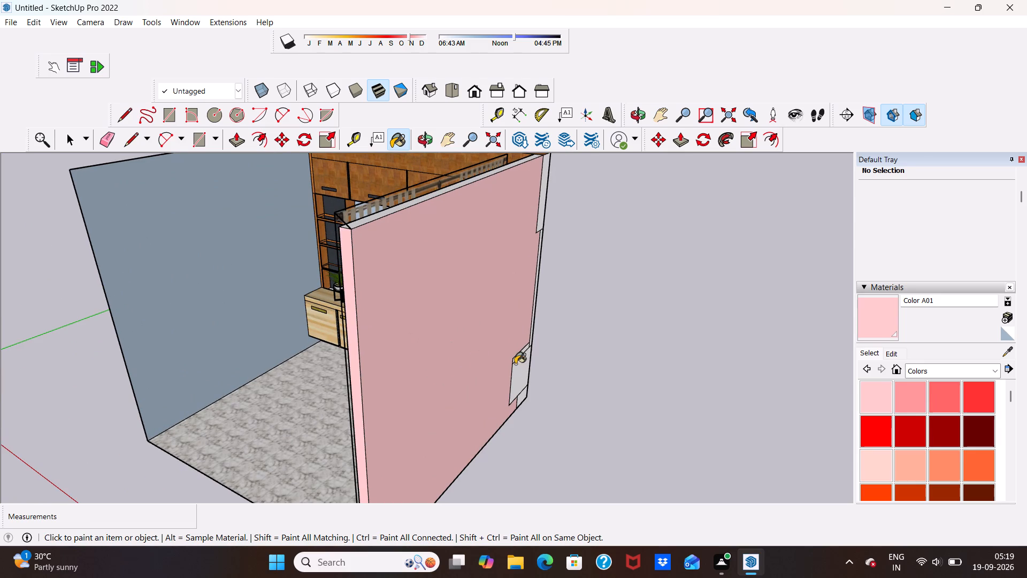
pyautogui.click(518, 358)
pyautogui.click(522, 401)
pyautogui.scroll(6, 521, 391)
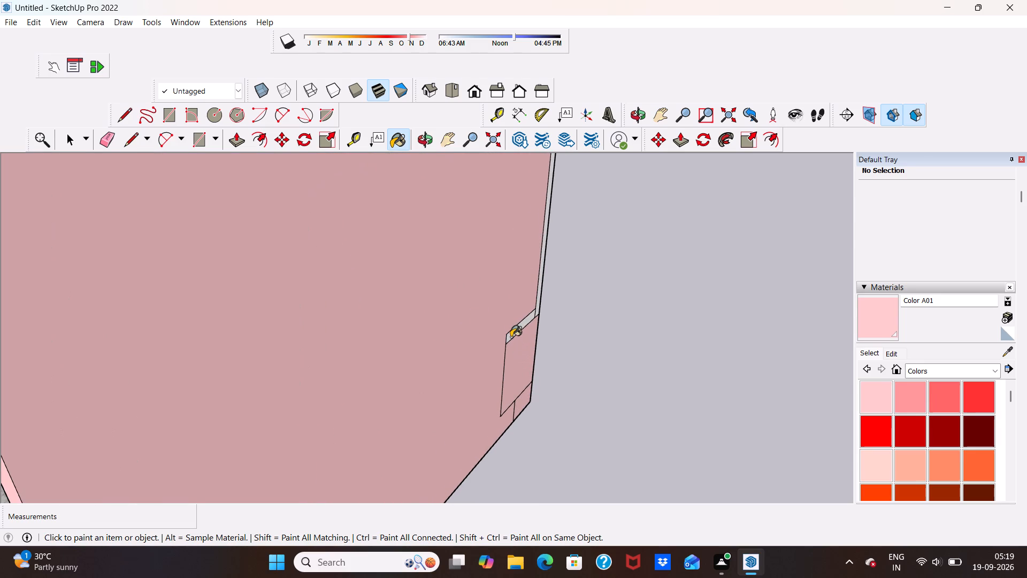
pyautogui.click(509, 335)
pyautogui.scroll(-16, 550, 333)
pyautogui.scroll(7, 566, 257)
# Paint the upper rear patch and the narrow rear strip of the right side wall's outer side with Color A01.
pyautogui.moveTo(571, 305); pyautogui.dragTo(564, 306, button='middle')
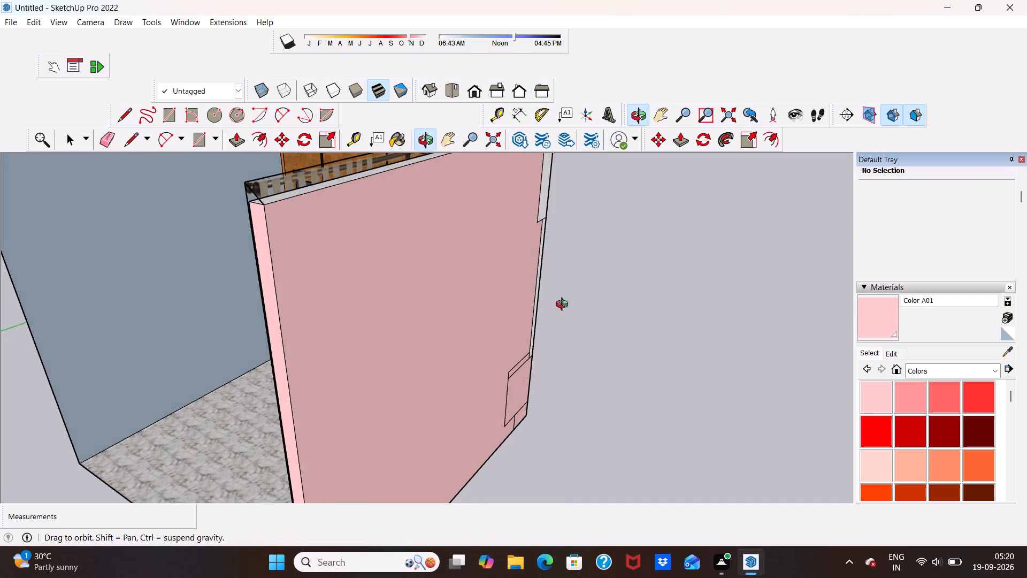
pyautogui.moveTo(564, 306); pyautogui.dragTo(398, 342, button='middle')
pyautogui.scroll(-5, 401, 333)
pyautogui.scroll(5, 463, 247)
pyautogui.click(453, 255)
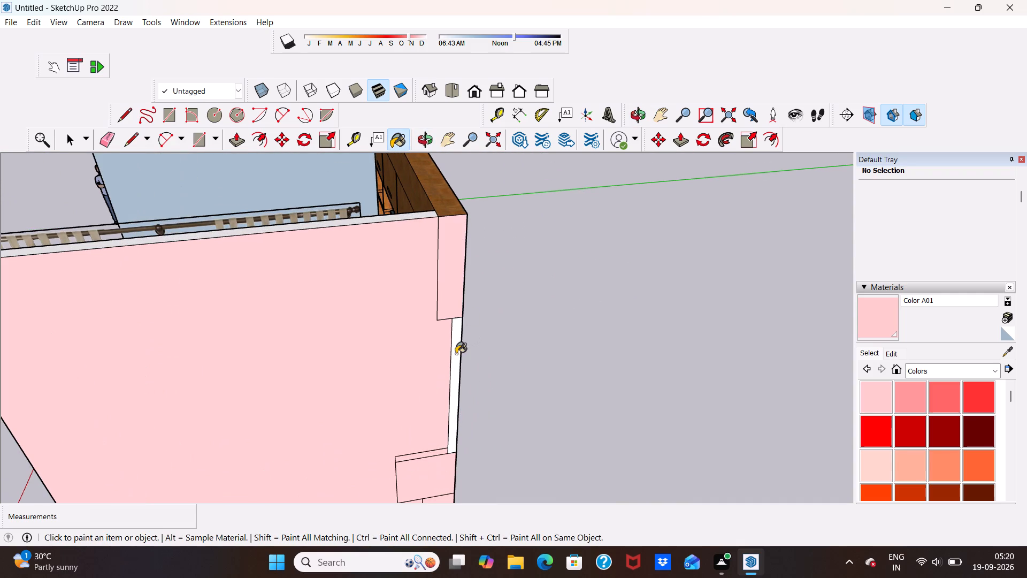
pyautogui.click(455, 356)
pyautogui.scroll(-9, 466, 346)
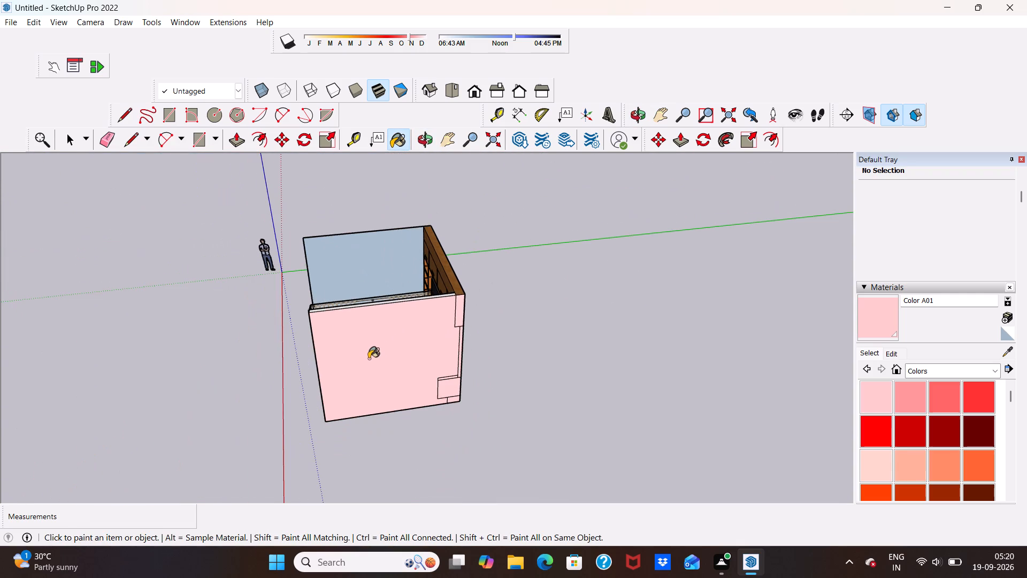
# Paint the right side wall's top edge and its inner face around the curtain with Color A01.
pyautogui.scroll(3, 369, 358)
pyautogui.moveTo(314, 341); pyautogui.dragTo(610, 369, button='middle')
pyautogui.scroll(6, 538, 307)
pyautogui.click(493, 333)
pyautogui.scroll(-8, 513, 315)
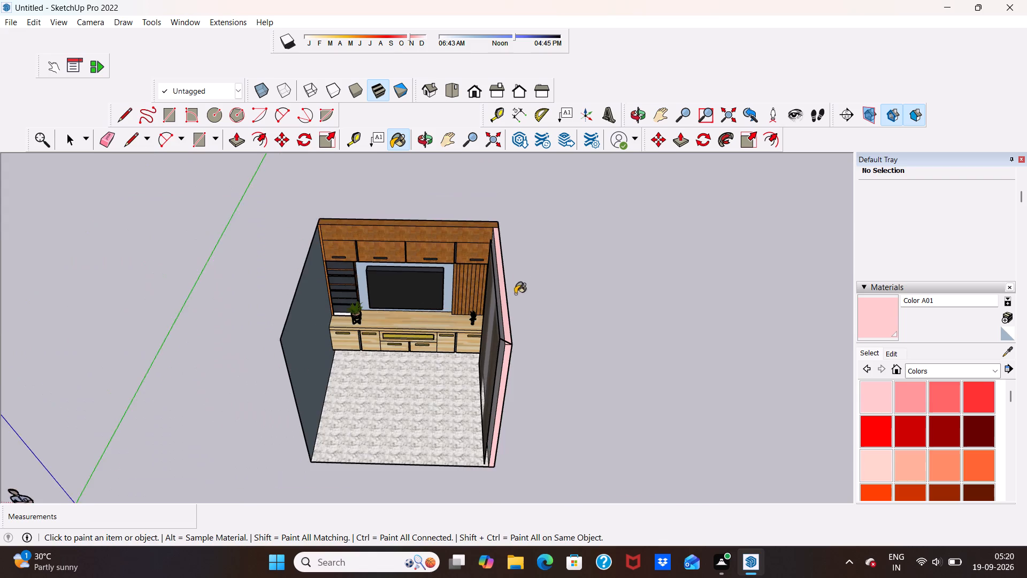
pyautogui.scroll(-1, 515, 294)
pyautogui.moveTo(495, 401); pyautogui.dragTo(626, 286, button='middle')
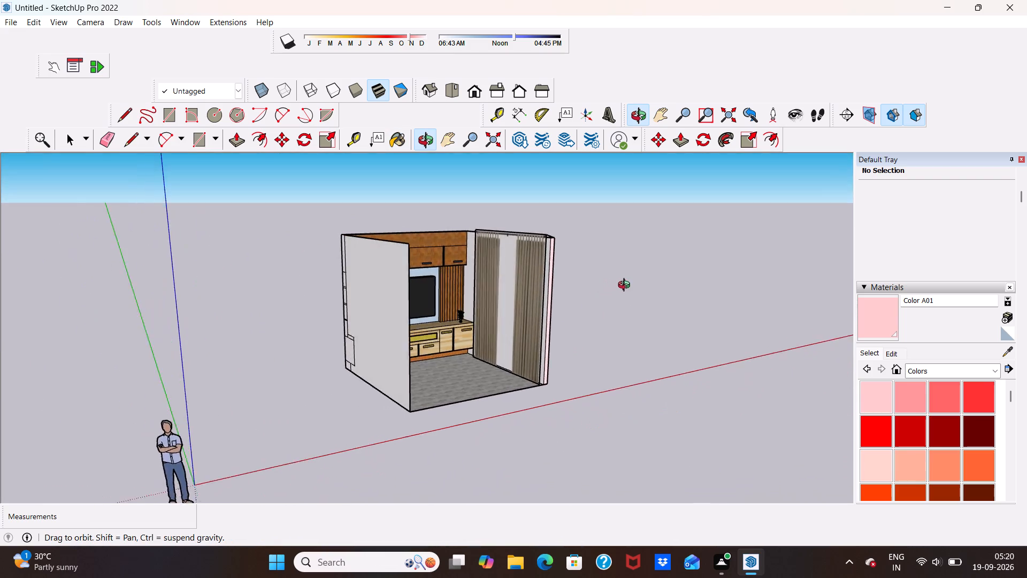
pyautogui.moveTo(626, 286); pyautogui.dragTo(663, 322, button='middle')
pyautogui.scroll(13, 474, 227)
pyautogui.click(453, 235)
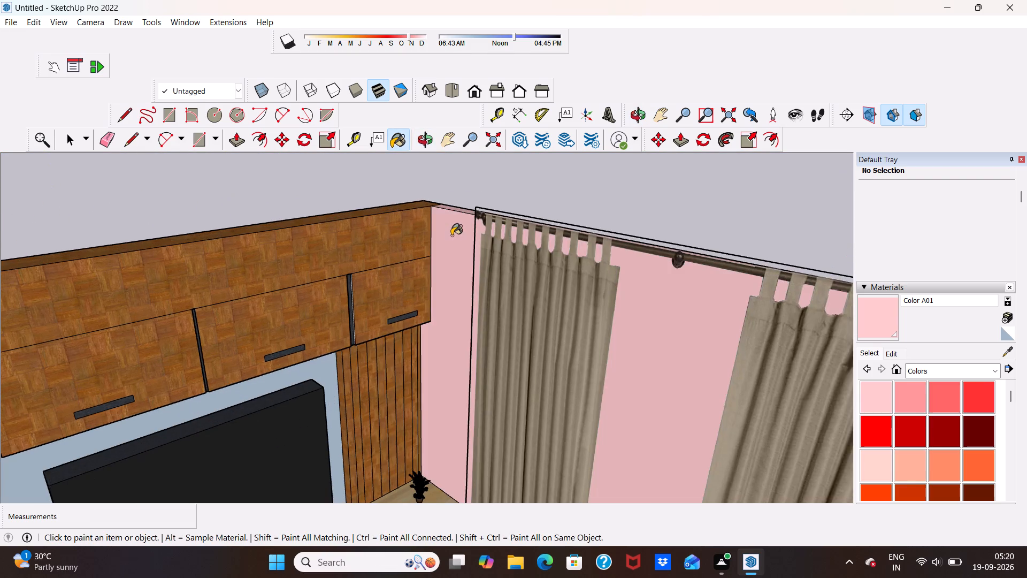
# Paint the left side wall's inner and outer faces with Color A01.
pyautogui.scroll(-19, 451, 235)
pyautogui.moveTo(511, 323); pyautogui.dragTo(394, 328, button='middle')
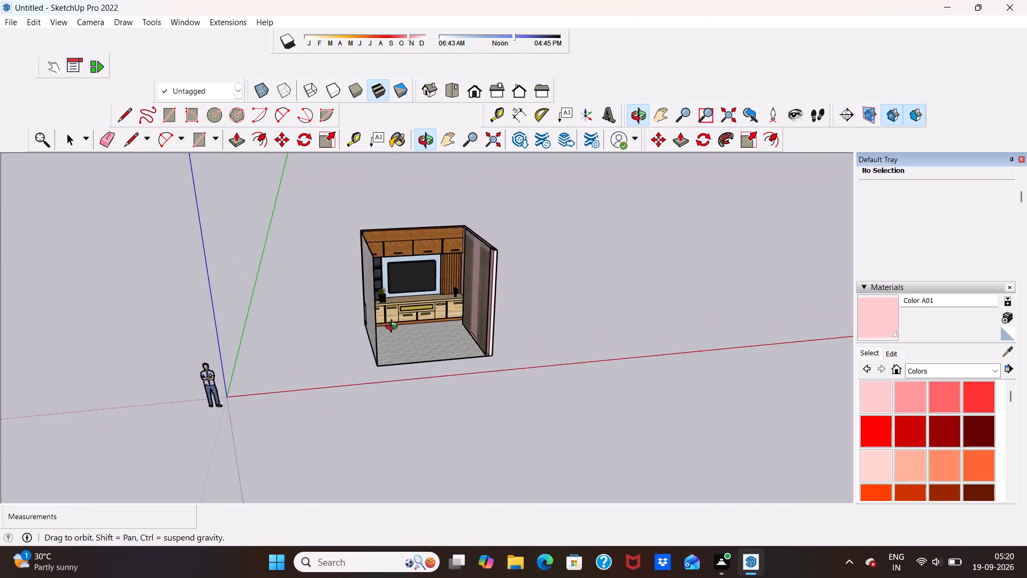
pyautogui.moveTo(394, 328); pyautogui.dragTo(371, 362, button='middle')
pyautogui.scroll(5, 411, 315)
pyautogui.moveTo(396, 317); pyautogui.dragTo(309, 316, button='middle')
pyautogui.scroll(3, 297, 262)
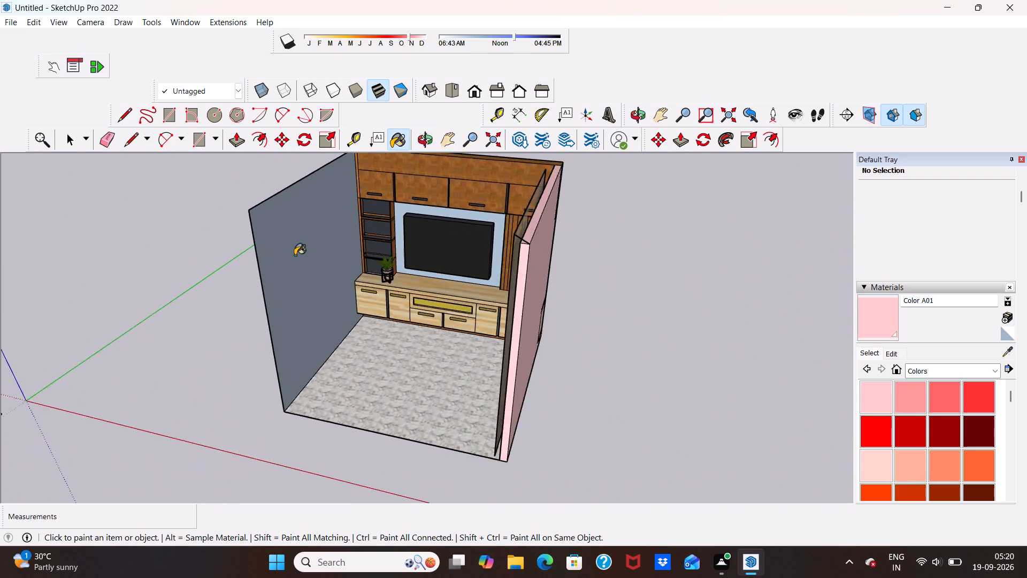
pyautogui.scroll(2, 295, 255)
pyautogui.click(265, 253)
pyautogui.scroll(-10, 342, 290)
pyautogui.moveTo(307, 329); pyautogui.dragTo(563, 303, button='middle')
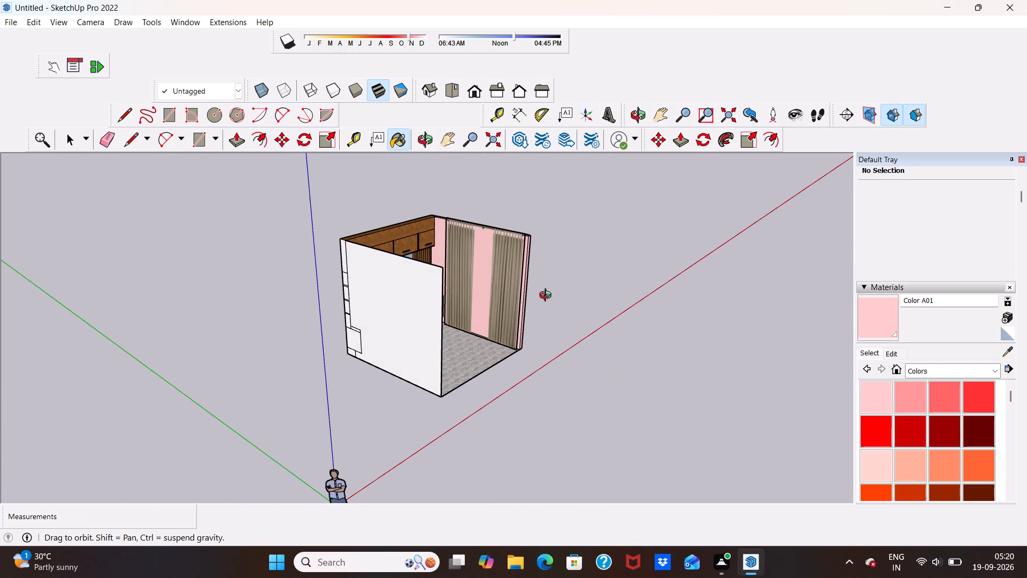
pyautogui.click(419, 290)
# Paint the remaining white patches along the rear edge of the left side wall's outer side with Color A01.
pyautogui.scroll(-2, 429, 290)
pyautogui.scroll(1, 429, 290)
pyautogui.scroll(-3, 429, 289)
pyautogui.scroll(13, 399, 295)
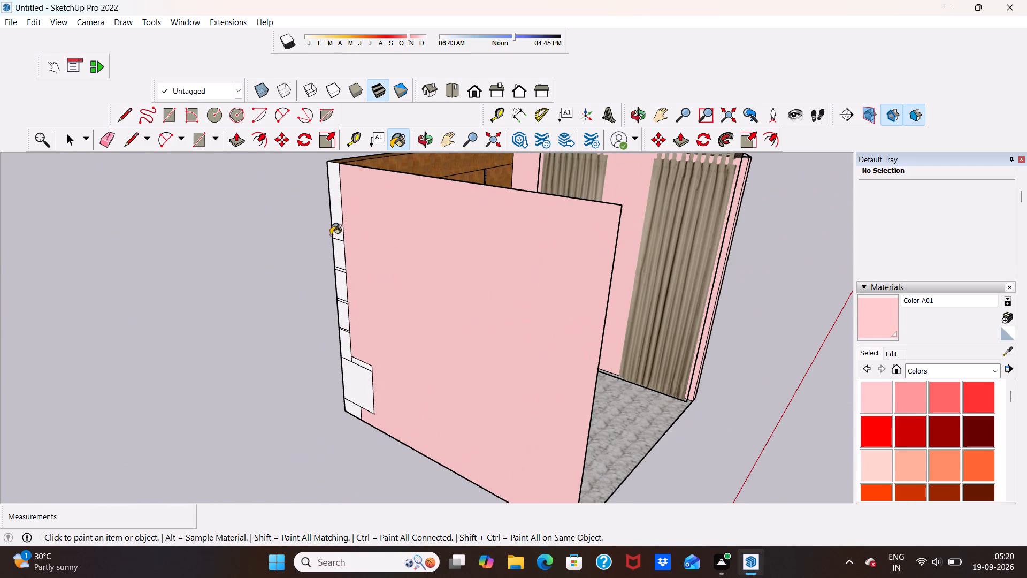
pyautogui.click(335, 219)
pyautogui.click(340, 256)
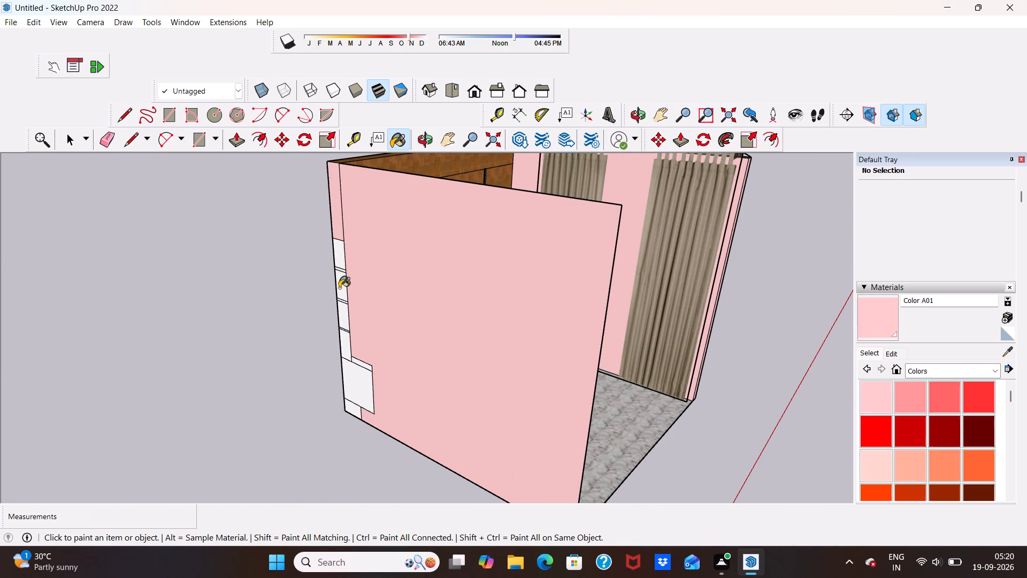
pyautogui.click(339, 290)
pyautogui.click(340, 317)
pyautogui.click(346, 354)
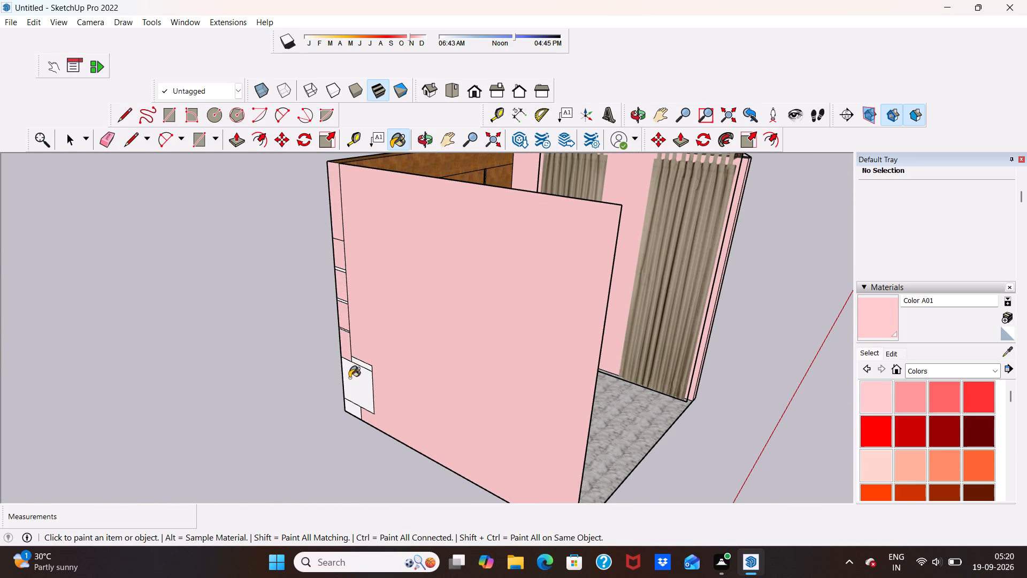
pyautogui.click(349, 378)
pyautogui.click(366, 366)
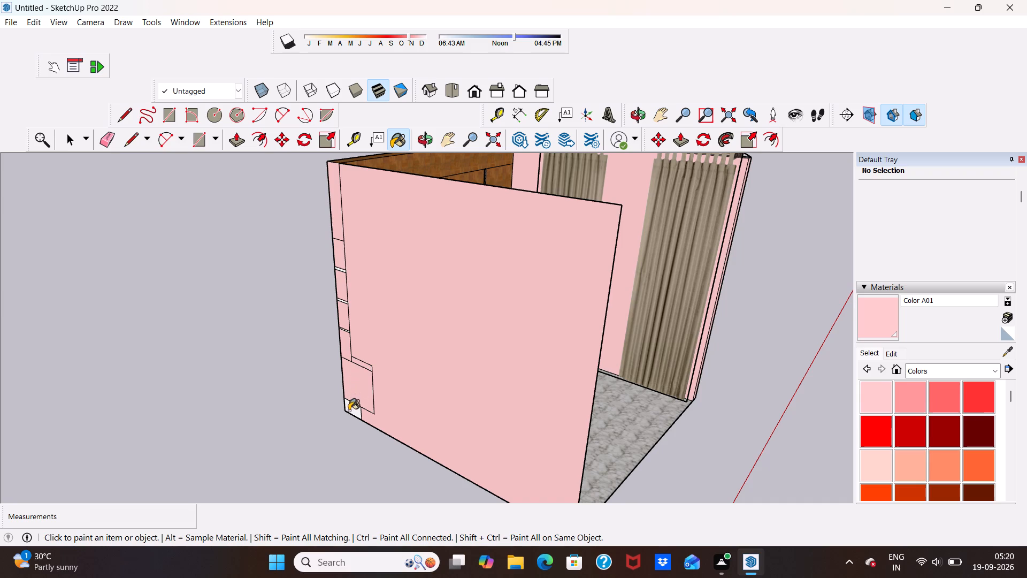
pyautogui.moveTo(350, 410); pyautogui.dragTo(355, 407)
# Apply Color A01 to the right side wall's front edge beside the curtain.
pyautogui.scroll(-10, 418, 311)
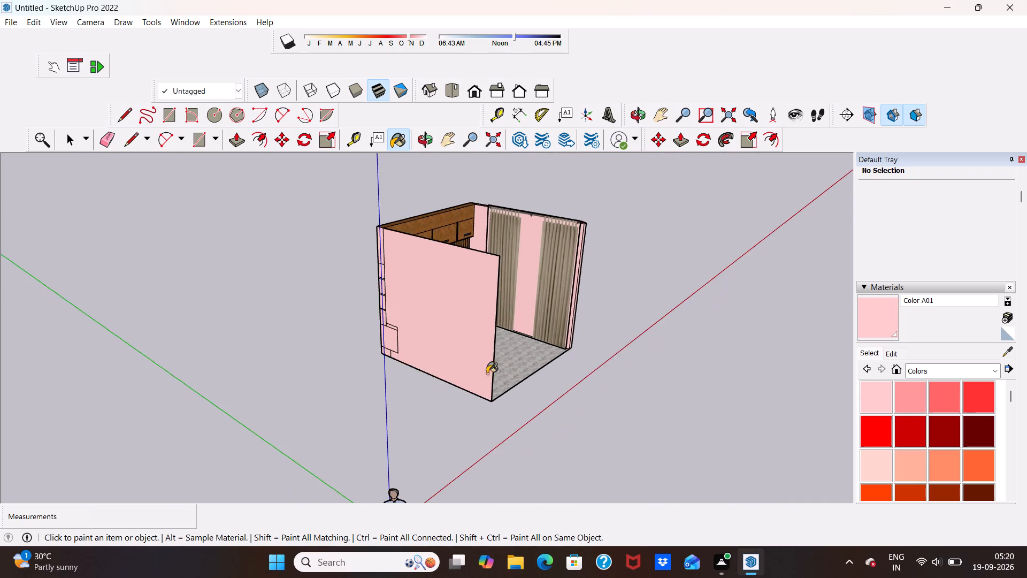
pyautogui.moveTo(489, 382); pyautogui.dragTo(286, 367, button='middle')
pyautogui.scroll(6, 529, 327)
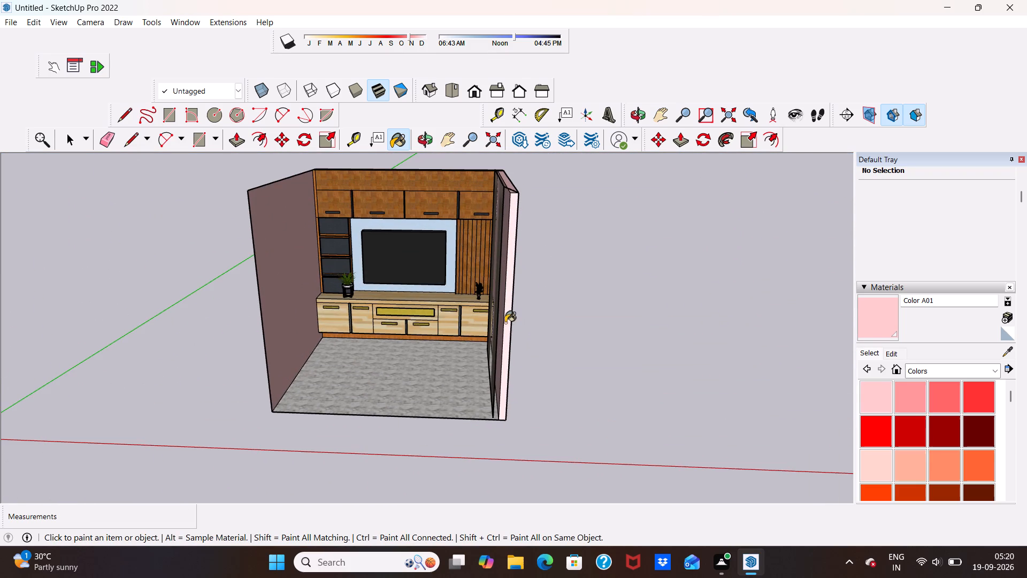
pyautogui.click(509, 319)
pyautogui.scroll(-2, 593, 316)
pyautogui.scroll(5, 537, 293)
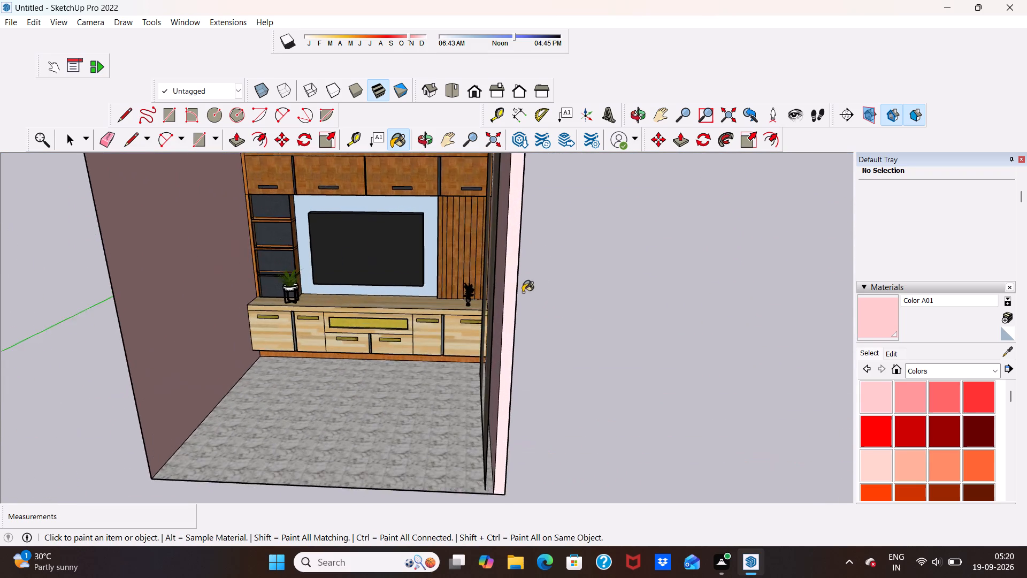
pyautogui.scroll(5, 523, 292)
pyautogui.click(505, 291)
pyautogui.scroll(-19, 600, 300)
# Examine the painted room from behind the TV wall, from outside and inside, including the curtain side.
pyautogui.moveTo(648, 322); pyautogui.dragTo(551, 322, button='middle')
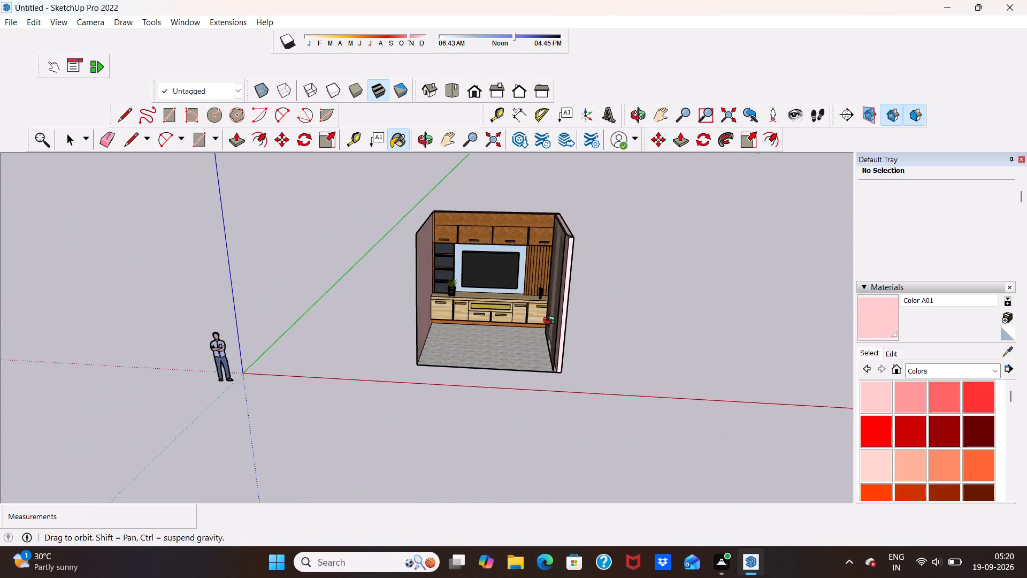
pyautogui.moveTo(551, 322); pyautogui.dragTo(227, 354, button='middle')
pyautogui.scroll(8, 411, 289)
pyautogui.moveTo(509, 392); pyautogui.dragTo(421, 298, button='middle')
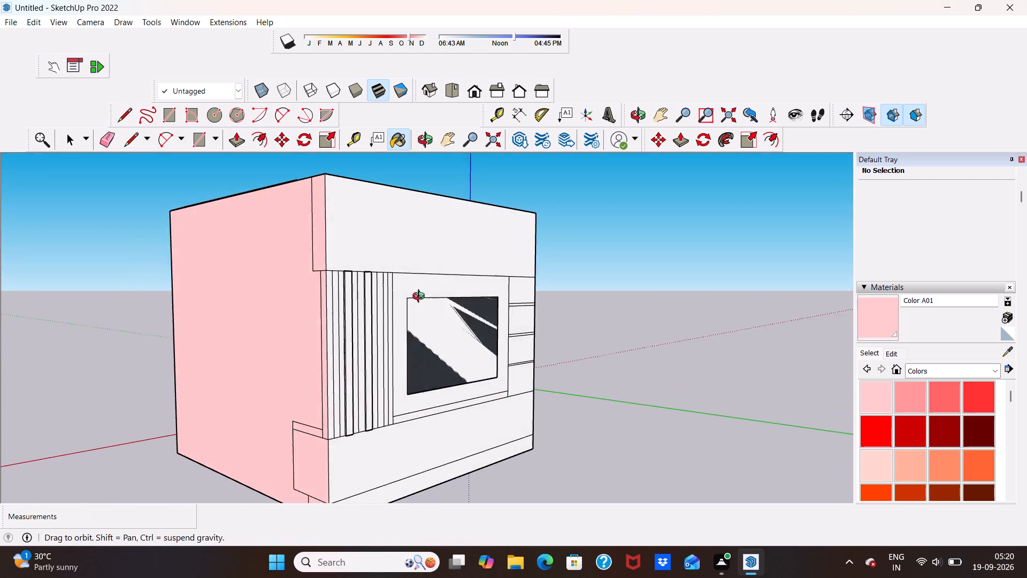
pyautogui.moveTo(421, 298); pyautogui.dragTo(423, 298, button='middle')
pyautogui.moveTo(377, 315); pyautogui.dragTo(310, 309, button='middle')
pyautogui.scroll(-9, 358, 323)
pyautogui.scroll(1, 361, 336)
pyautogui.scroll(-2, 361, 336)
pyautogui.scroll(7, 434, 353)
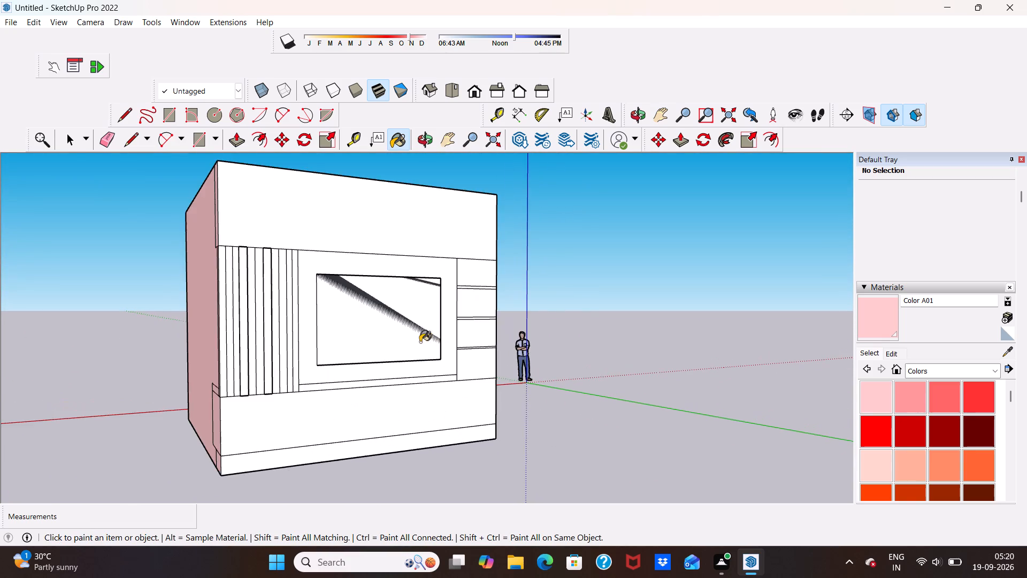
pyautogui.scroll(1, 289, 353)
pyautogui.scroll(-8, 287, 357)
pyautogui.moveTo(281, 368); pyautogui.dragTo(724, 416, button='middle')
pyautogui.moveTo(514, 420); pyautogui.dragTo(579, 414, button='middle')
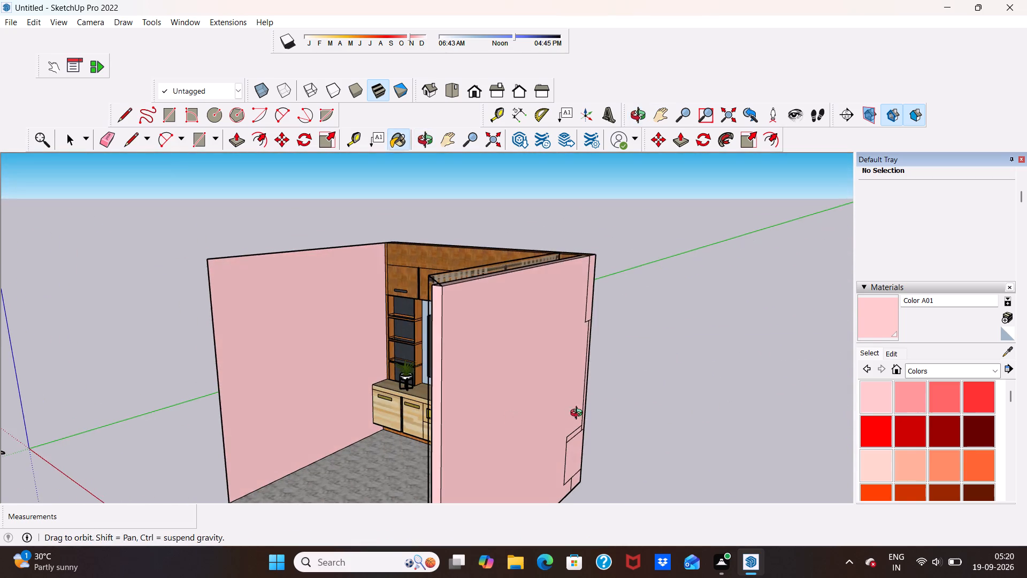
pyautogui.moveTo(579, 414); pyautogui.dragTo(687, 398, button='middle')
pyautogui.scroll(7, 488, 303)
pyautogui.moveTo(501, 368); pyautogui.dragTo(438, 404, button='middle')
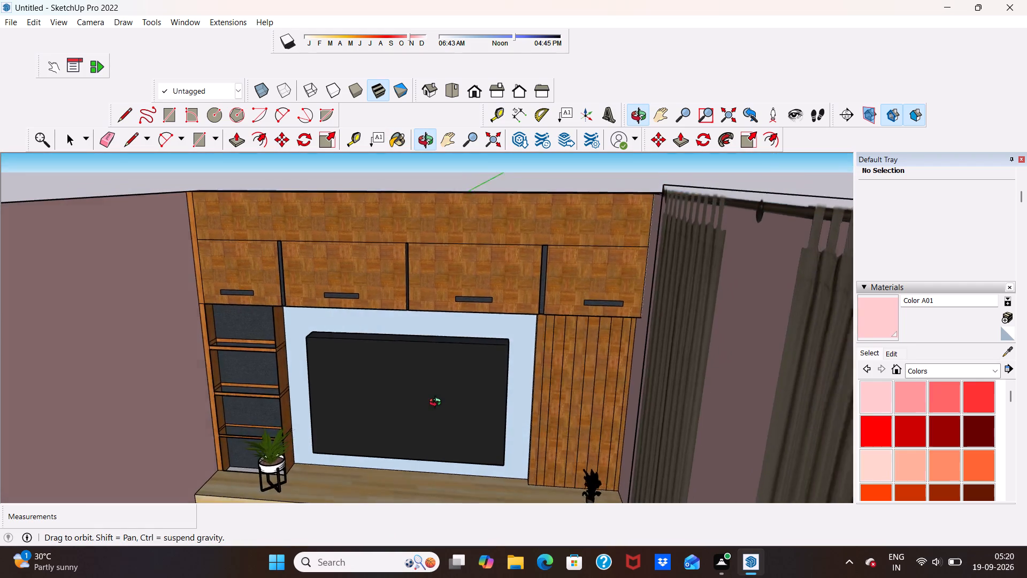
pyautogui.moveTo(438, 404); pyautogui.dragTo(364, 403, button='middle')
pyautogui.moveTo(391, 405); pyautogui.dragTo(578, 419, button='middle')
pyautogui.scroll(-6, 317, 299)
pyautogui.scroll(1, 411, 248)
pyautogui.scroll(-1, 436, 238)
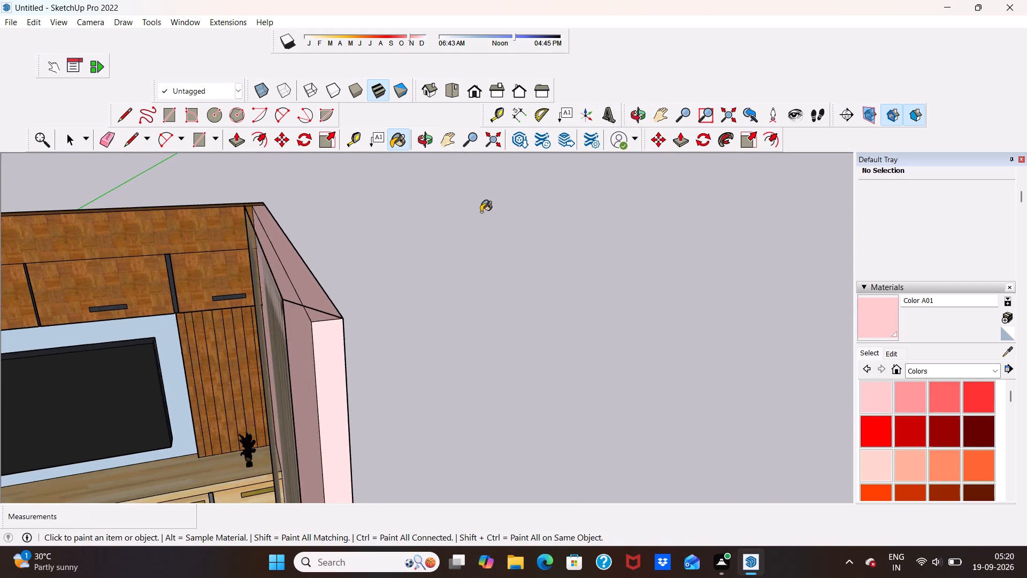
pyautogui.scroll(-5, 481, 212)
pyautogui.scroll(6, 208, 318)
pyautogui.scroll(-8, 306, 272)
# Move the TV group about 7 11/16" away from its backing panel into the room.
pyautogui.press('space')
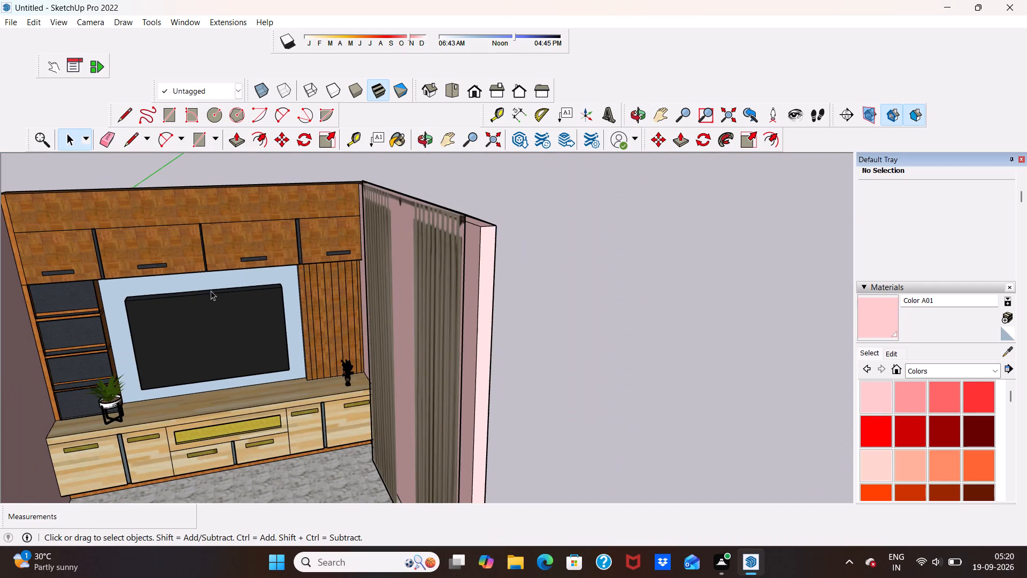
pyautogui.moveTo(202, 315); pyautogui.dragTo(171, 367, button='middle')
pyautogui.moveTo(298, 278); pyautogui.dragTo(233, 320, button='middle')
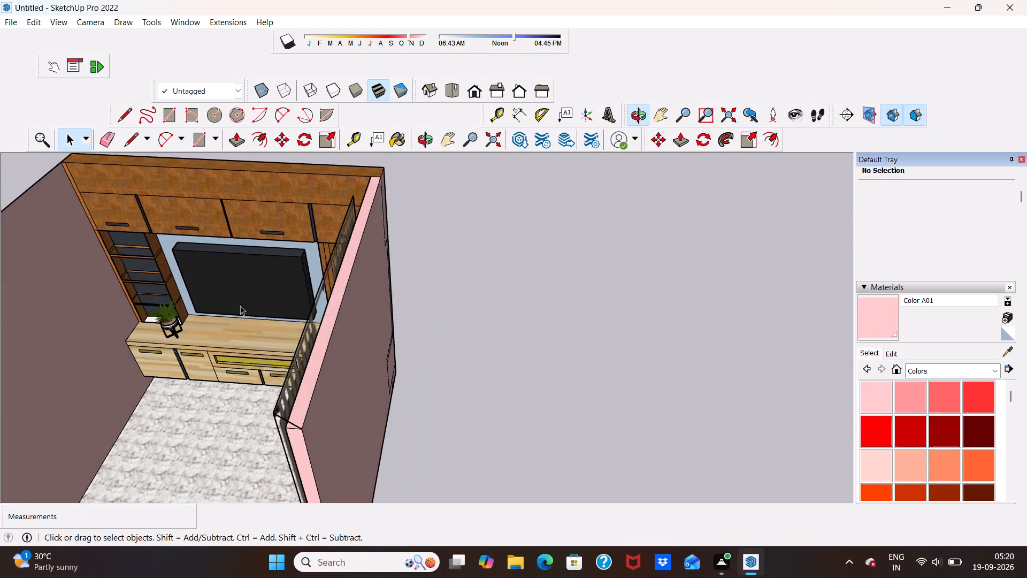
pyautogui.scroll(11, 295, 249)
pyautogui.click(299, 292)
pyautogui.scroll(-6, 339, 269)
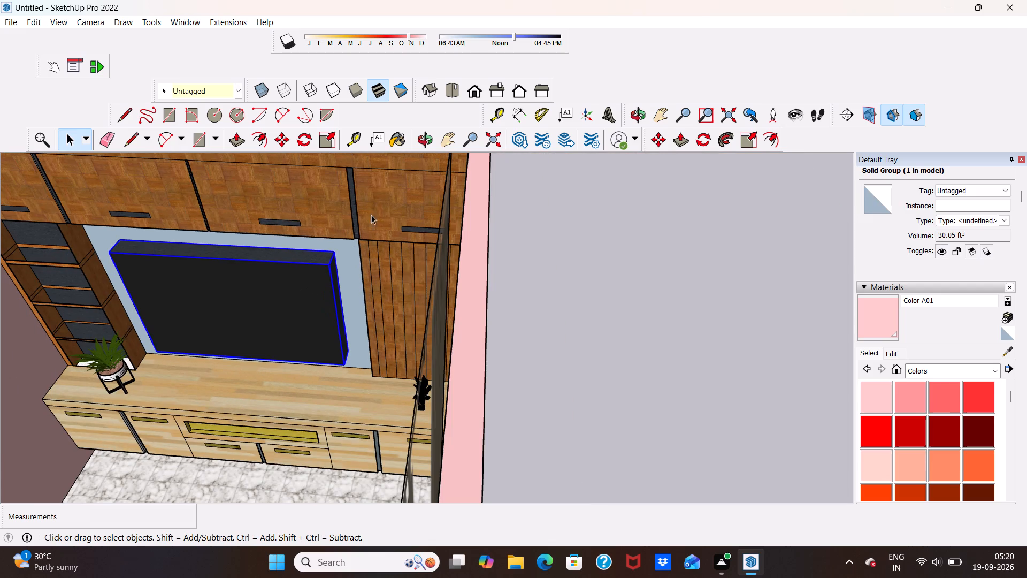
pyautogui.click(278, 141)
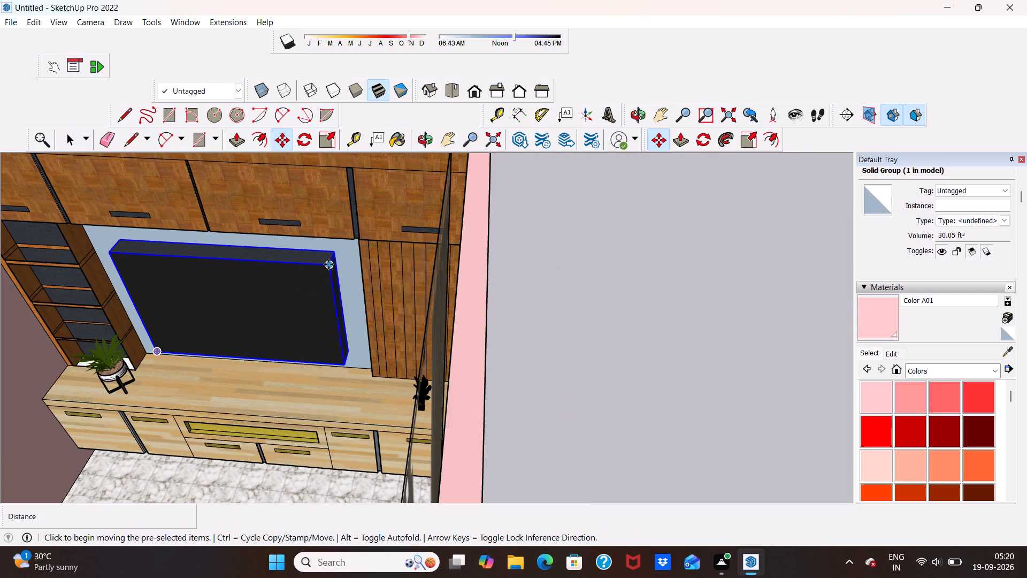
pyautogui.click(328, 264)
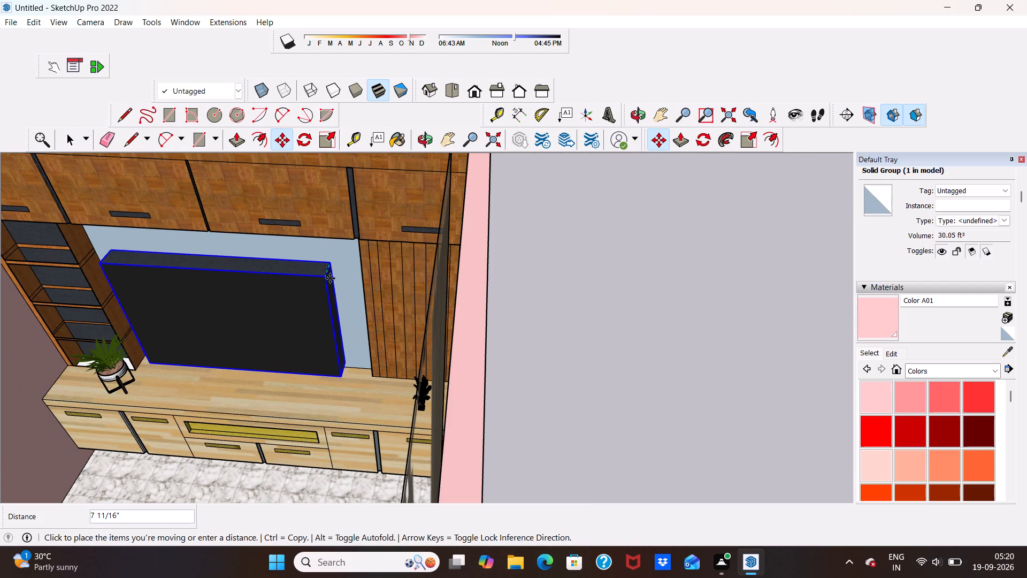
pyautogui.click(332, 278)
pyautogui.press('space')
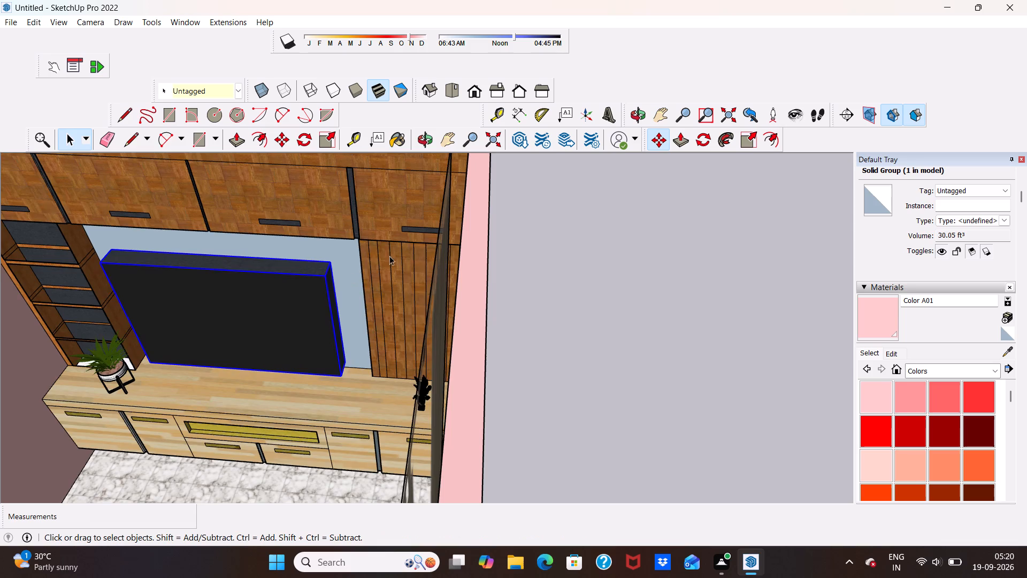
# Deselect the TV and examine its position against the panel from behind, from the front and from above.
pyautogui.scroll(-8, 462, 191)
pyautogui.moveTo(580, 316); pyautogui.dragTo(178, 307, button='middle')
pyautogui.scroll(-5, 444, 308)
pyautogui.scroll(1, 507, 292)
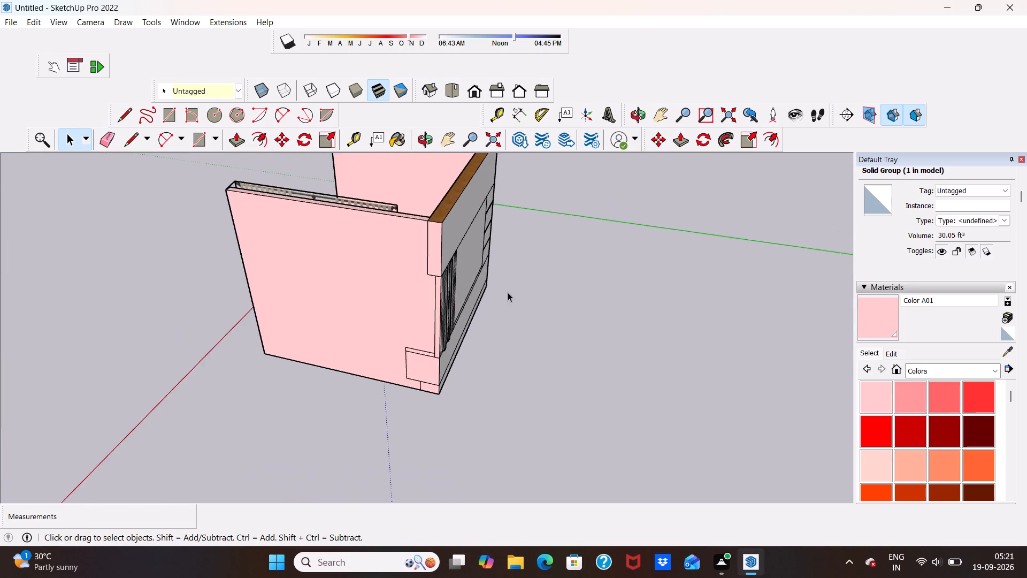
pyautogui.moveTo(508, 292); pyautogui.dragTo(752, 297, button='middle')
pyautogui.moveTo(366, 324); pyautogui.dragTo(625, 267, button='middle')
pyautogui.scroll(2, 387, 273)
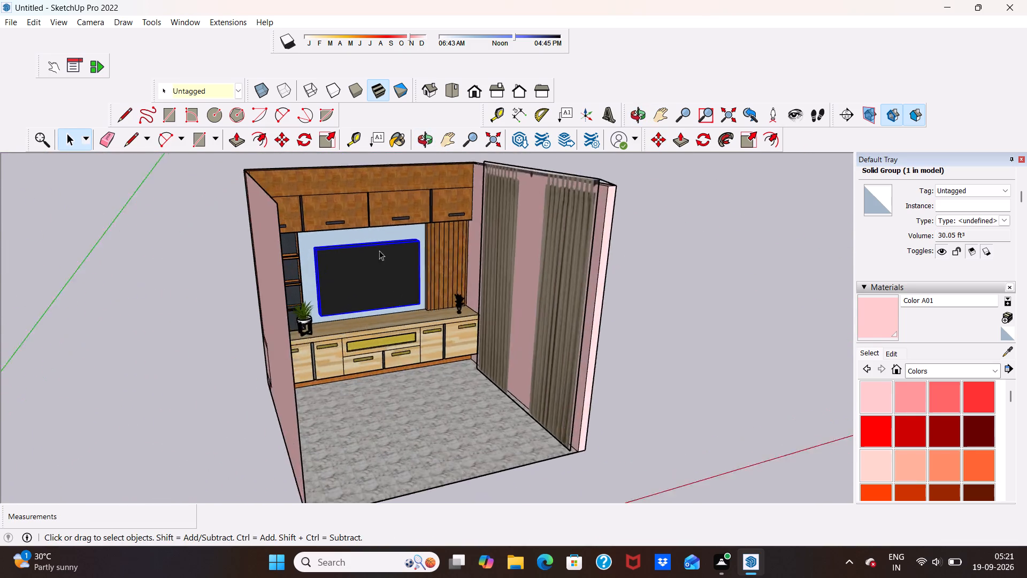
pyautogui.scroll(3, 379, 250)
pyautogui.scroll(-8, 438, 287)
pyautogui.click(739, 296)
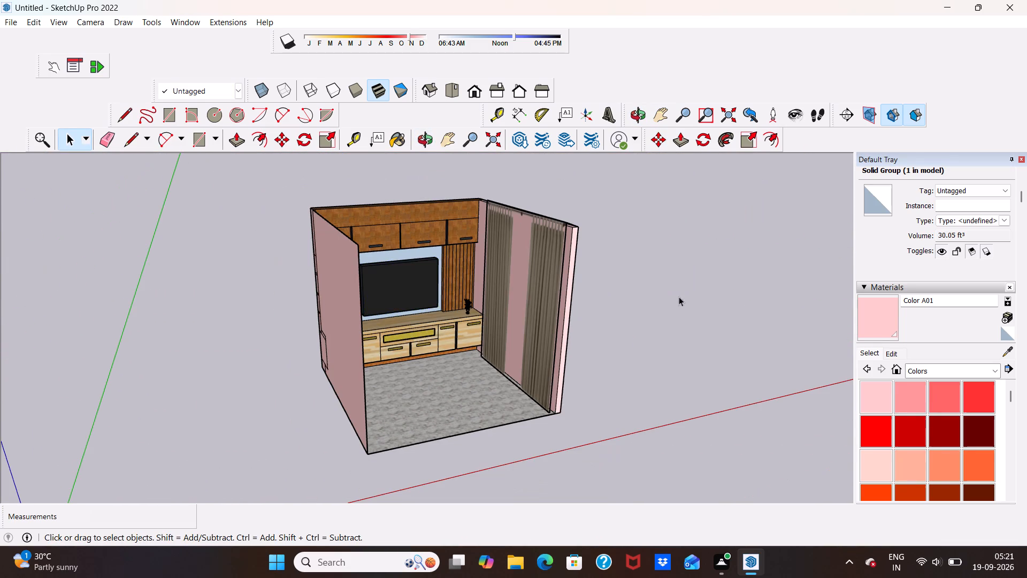
pyautogui.scroll(9, 431, 262)
pyautogui.moveTo(458, 303); pyautogui.dragTo(264, 424, button='middle')
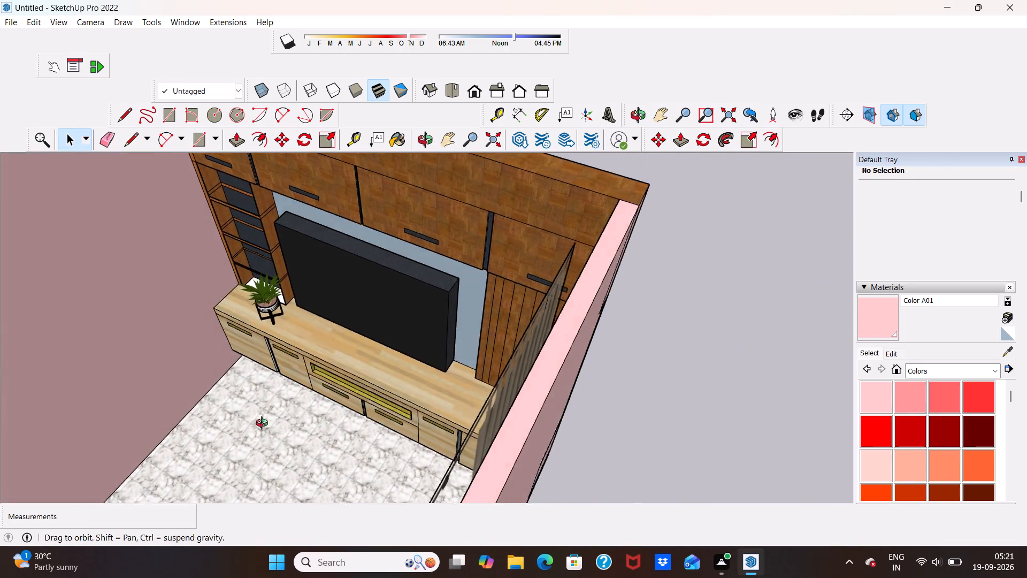
# Examine the whole TV unit room from the front, from above and from both side walls.
pyautogui.moveTo(264, 424); pyautogui.dragTo(269, 425, button='middle')
pyautogui.scroll(6, 425, 270)
pyautogui.scroll(-14, 465, 301)
pyautogui.moveTo(385, 366); pyautogui.dragTo(485, 250, button='middle')
pyautogui.scroll(-14, 467, 252)
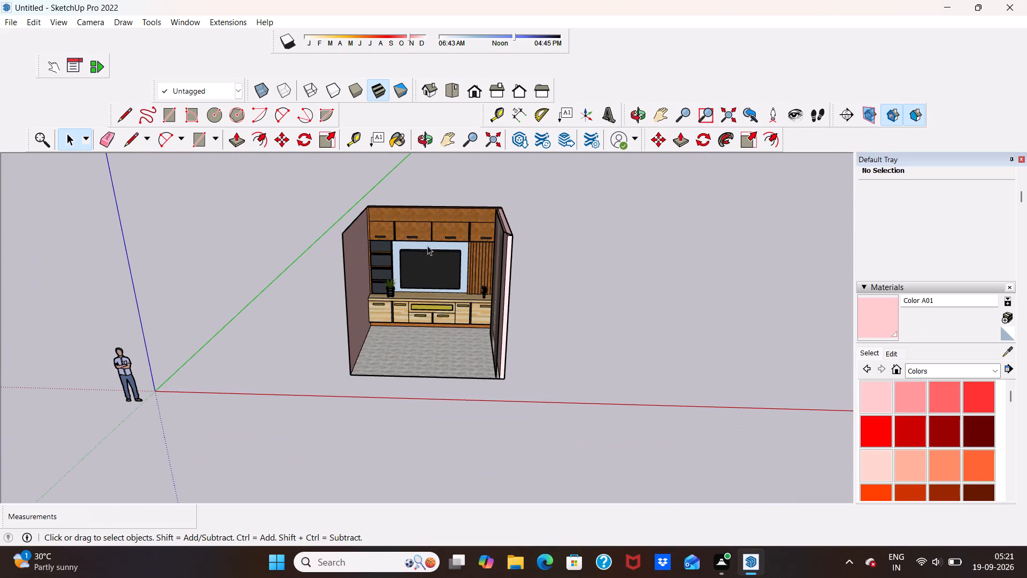
pyautogui.scroll(-7, 427, 246)
pyautogui.scroll(13, 493, 289)
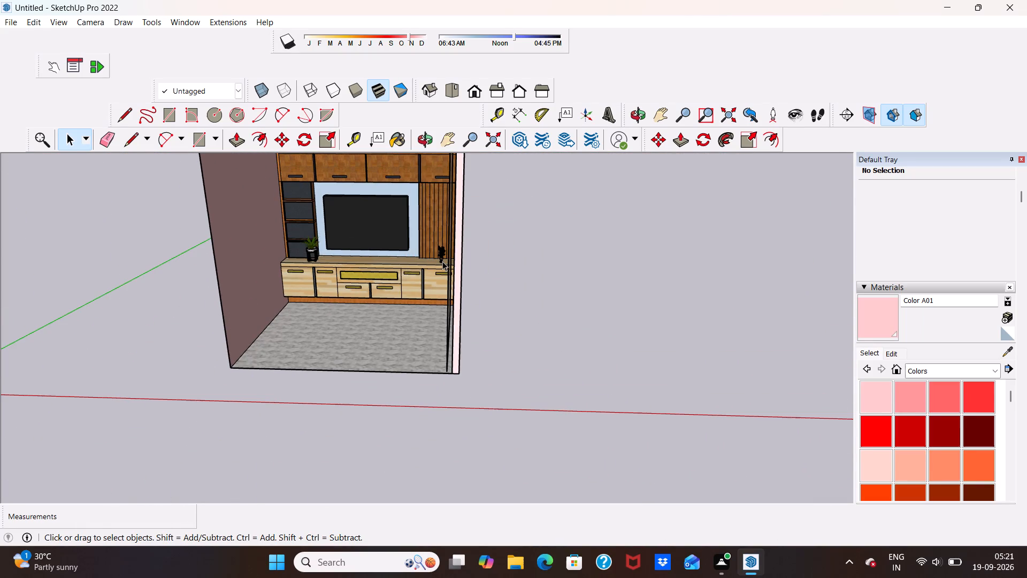
pyautogui.scroll(-5, 450, 260)
pyautogui.scroll(7, 428, 301)
pyautogui.moveTo(388, 272); pyautogui.dragTo(316, 390, button='middle')
pyautogui.scroll(-9, 332, 359)
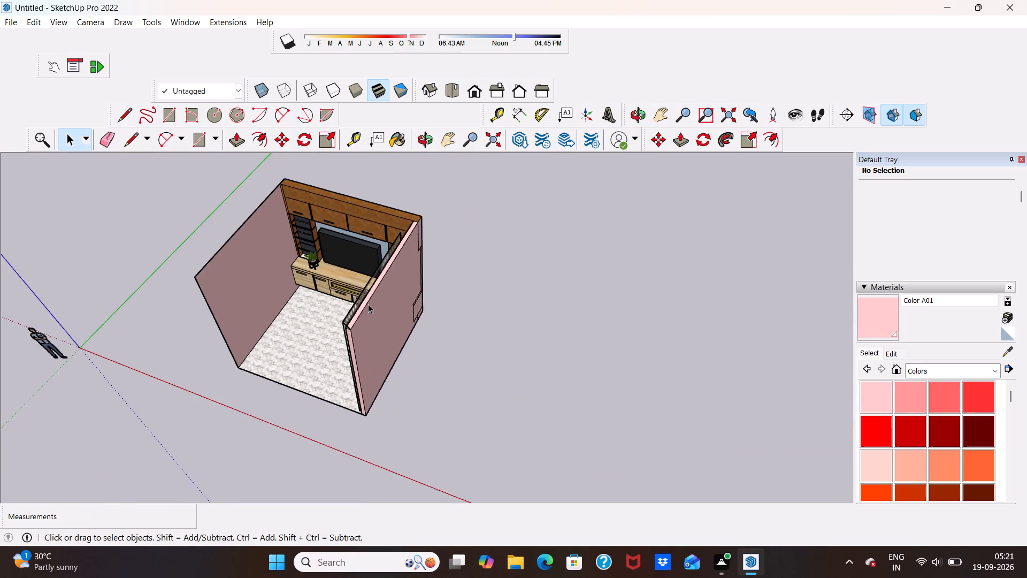
pyautogui.scroll(7, 375, 280)
pyautogui.scroll(-9, 387, 270)
pyautogui.moveTo(340, 348); pyautogui.dragTo(517, 256, button='middle')
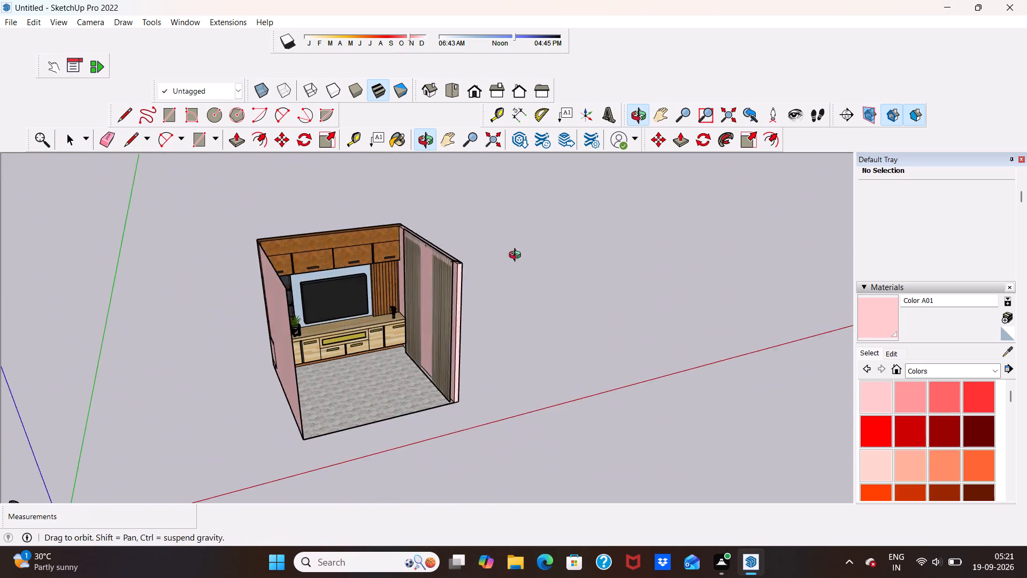
pyautogui.moveTo(517, 256); pyautogui.dragTo(498, 268, button='middle')
pyautogui.scroll(-5, 473, 277)
pyautogui.scroll(4, 369, 303)
# Examine the TV, its backing panel, the cabinets and the curtain up close from inside the room.
pyautogui.moveTo(370, 324); pyautogui.dragTo(366, 276, button='middle')
pyautogui.scroll(8, 366, 276)
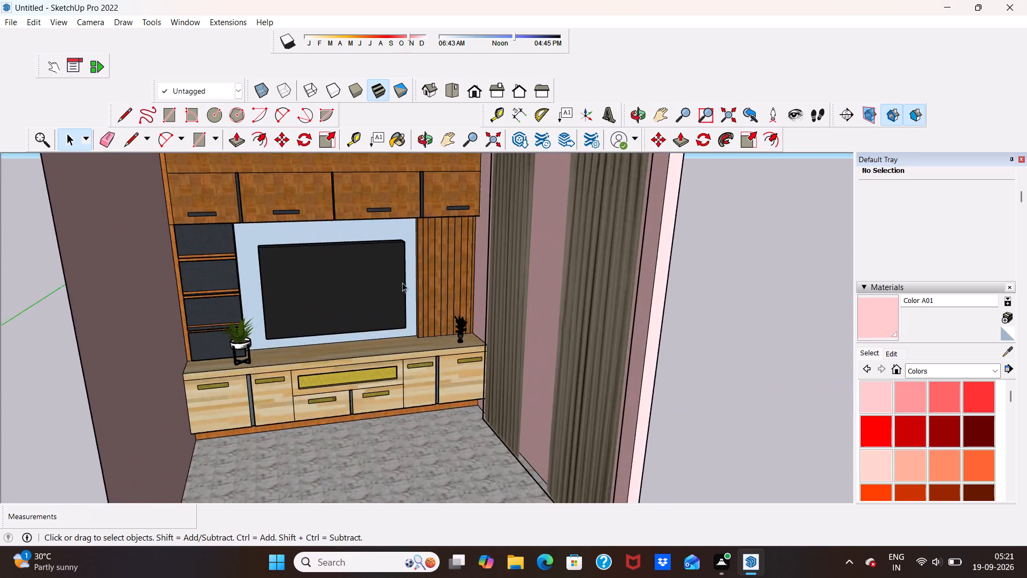
pyautogui.scroll(4, 402, 283)
pyautogui.scroll(-8, 367, 300)
pyautogui.moveTo(383, 341); pyautogui.dragTo(363, 296, button='middle')
pyautogui.scroll(6, 372, 280)
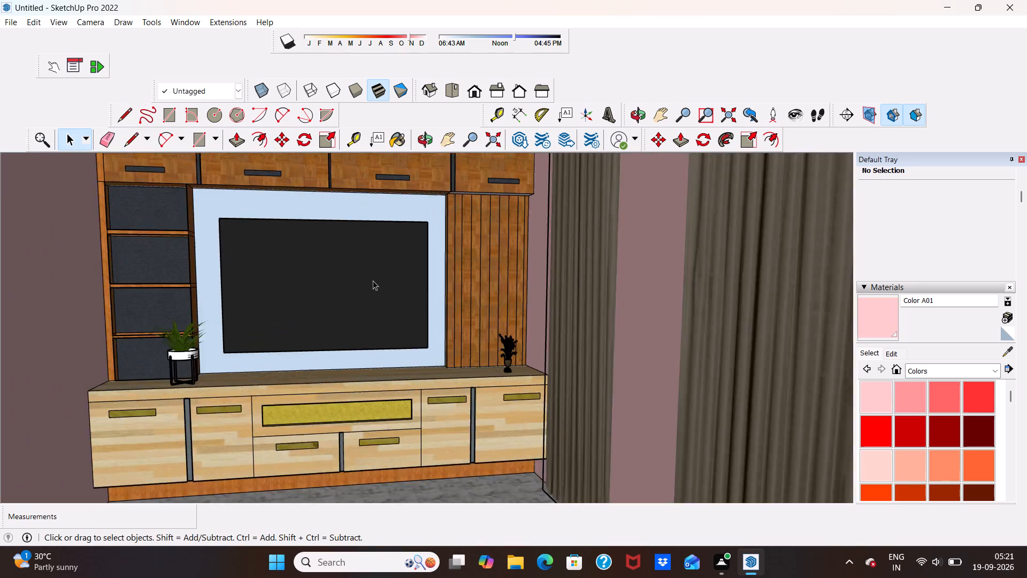
pyautogui.scroll(4, 373, 280)
pyautogui.moveTo(374, 284); pyautogui.dragTo(362, 370, button='middle')
pyautogui.scroll(1, 388, 328)
pyautogui.scroll(-16, 388, 328)
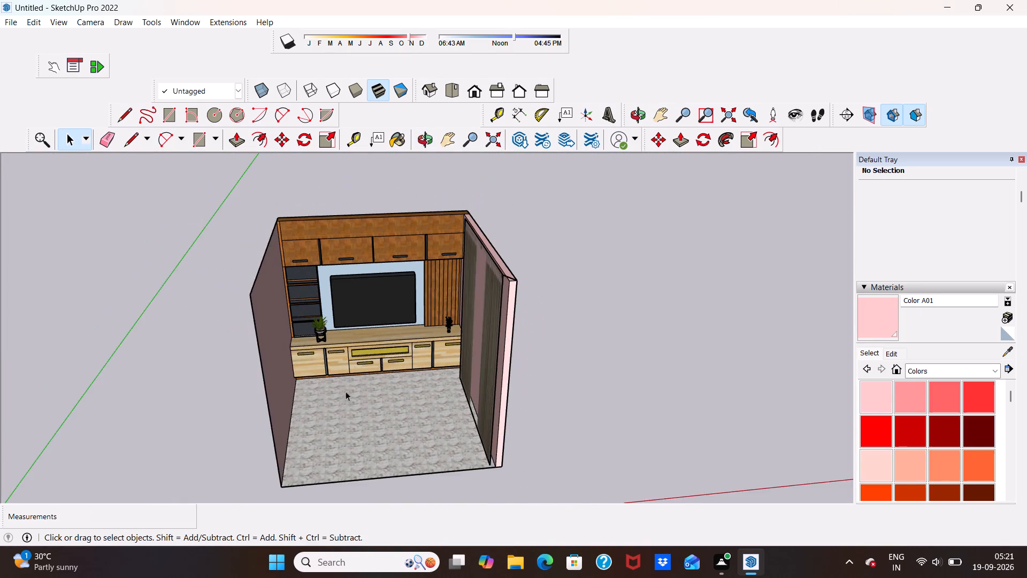
# Examine the finished room as a whole from eye level and from a raised angle.
pyautogui.moveTo(358, 378); pyautogui.dragTo(363, 331, button='middle')
pyautogui.scroll(-3, 353, 339)
pyautogui.scroll(1, 353, 342)
pyautogui.scroll(-2, 353, 342)
pyautogui.scroll(5, 396, 359)
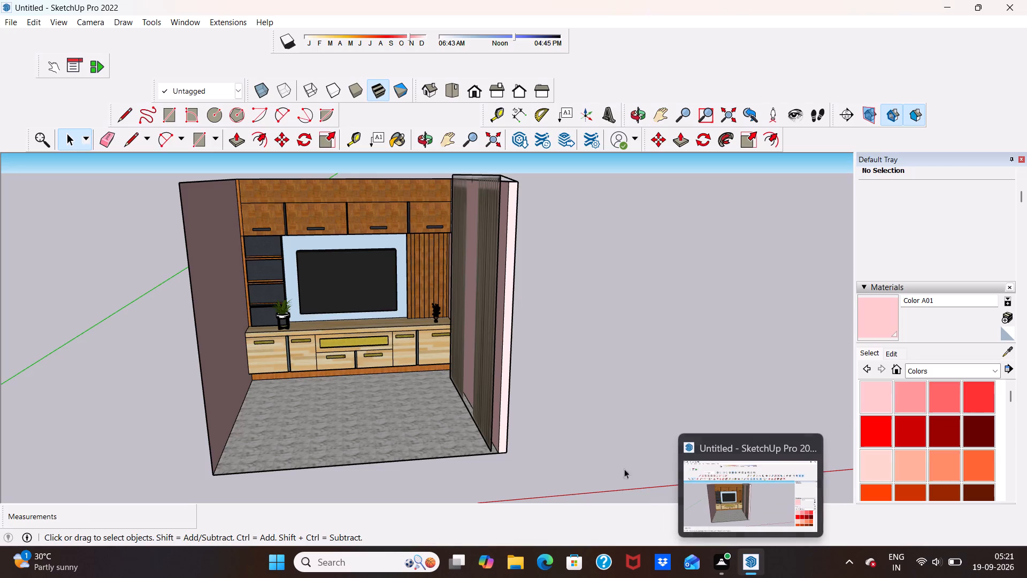
pyautogui.scroll(-10, 455, 366)
pyautogui.scroll(4, 457, 330)
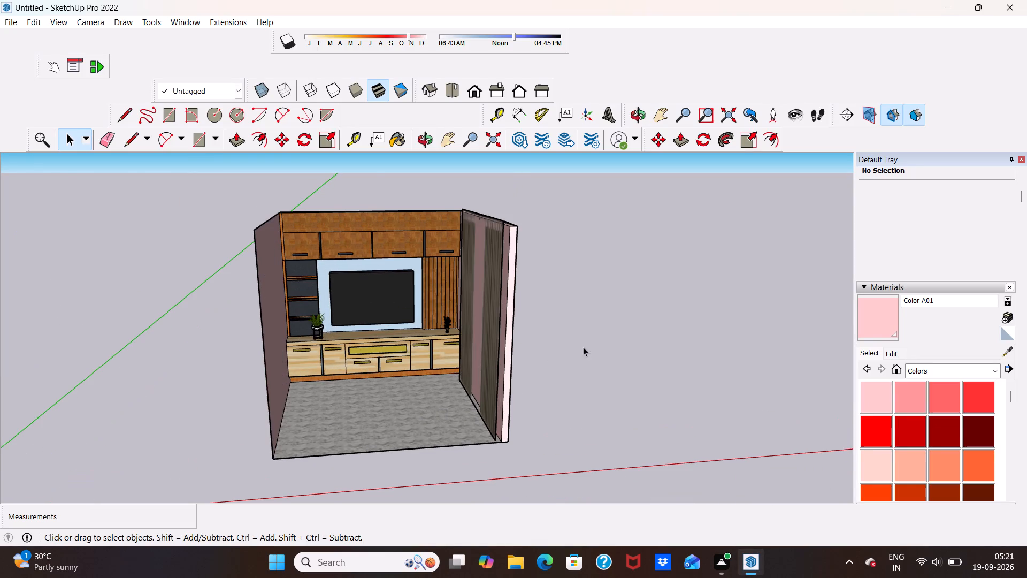
pyautogui.moveTo(597, 346); pyautogui.dragTo(579, 303, button='middle')
pyautogui.scroll(-13, 561, 325)
pyautogui.scroll(3, 470, 303)
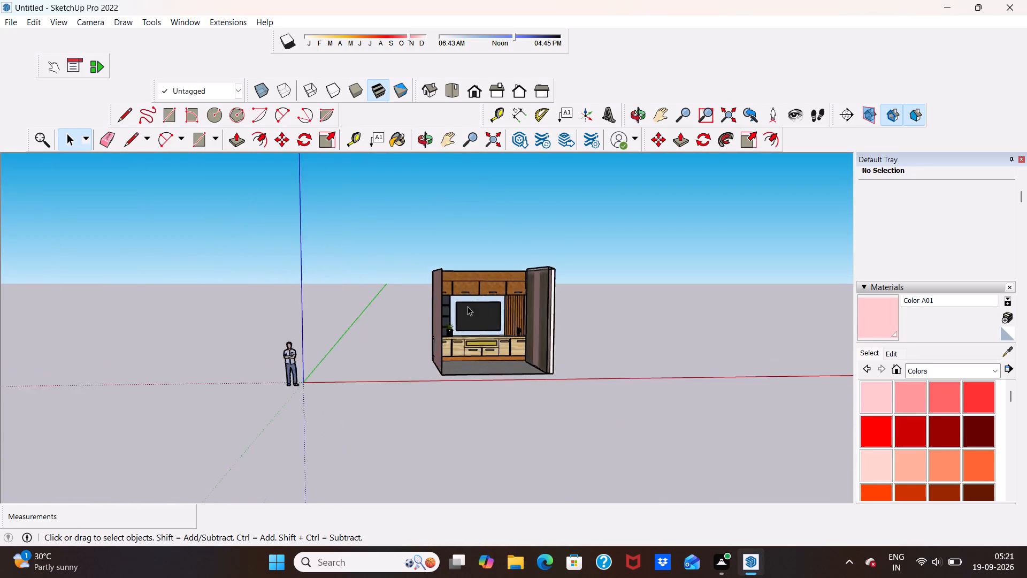
pyautogui.scroll(3, 467, 306)
pyautogui.moveTo(544, 320); pyautogui.dragTo(490, 331, button='middle')
pyautogui.scroll(-10, 491, 328)
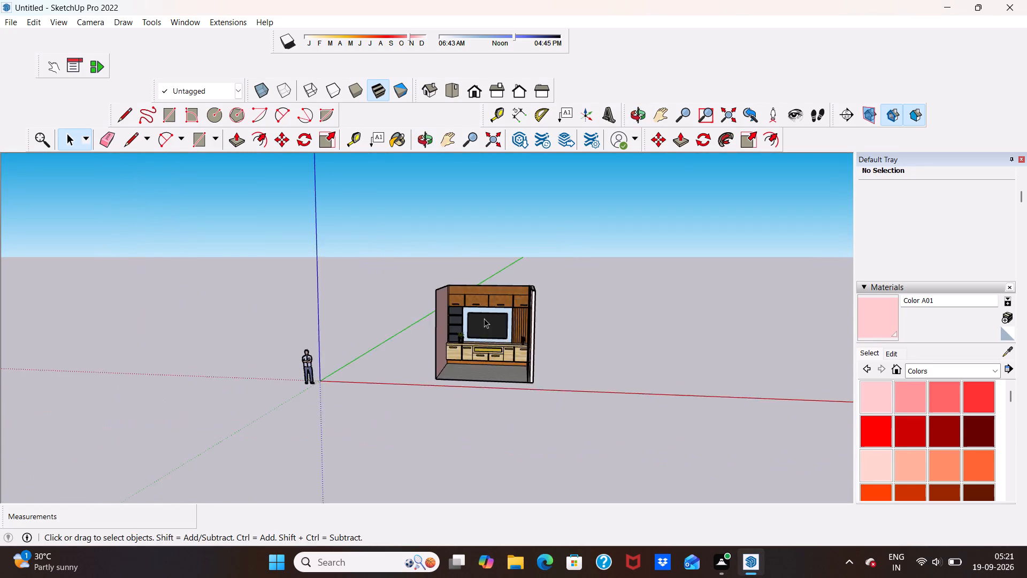
pyautogui.scroll(-2, 484, 318)
pyautogui.moveTo(490, 299); pyautogui.dragTo(405, 454, button='middle')
pyautogui.scroll(15, 440, 374)
pyautogui.scroll(-7, 565, 354)
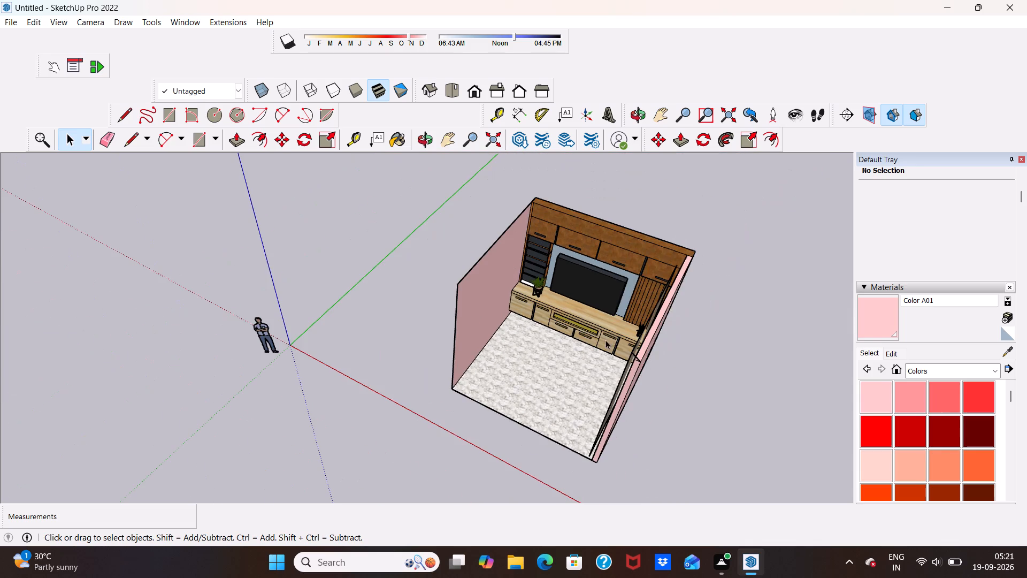
pyautogui.scroll(4, 589, 243)
pyautogui.scroll(-4, 616, 297)
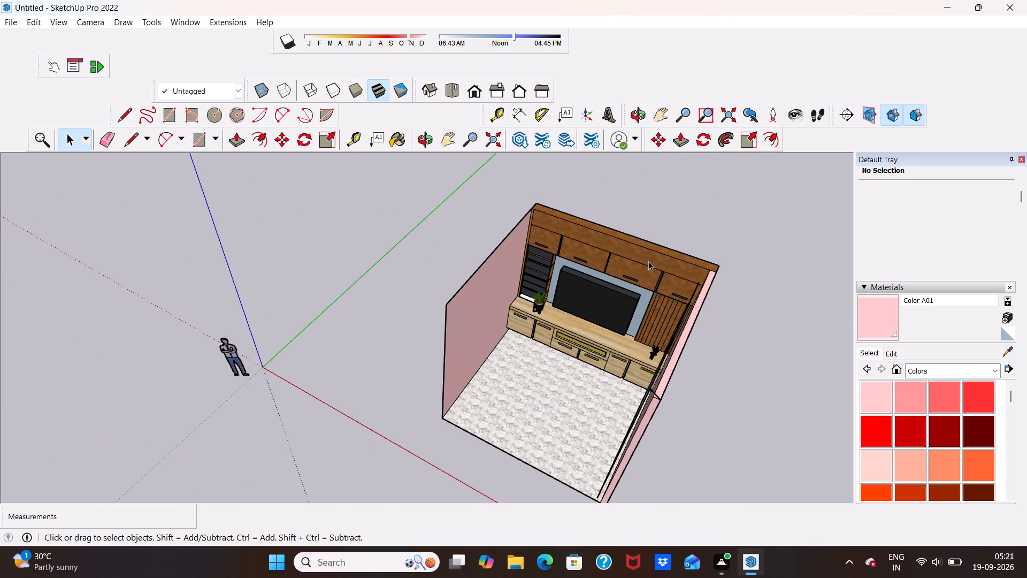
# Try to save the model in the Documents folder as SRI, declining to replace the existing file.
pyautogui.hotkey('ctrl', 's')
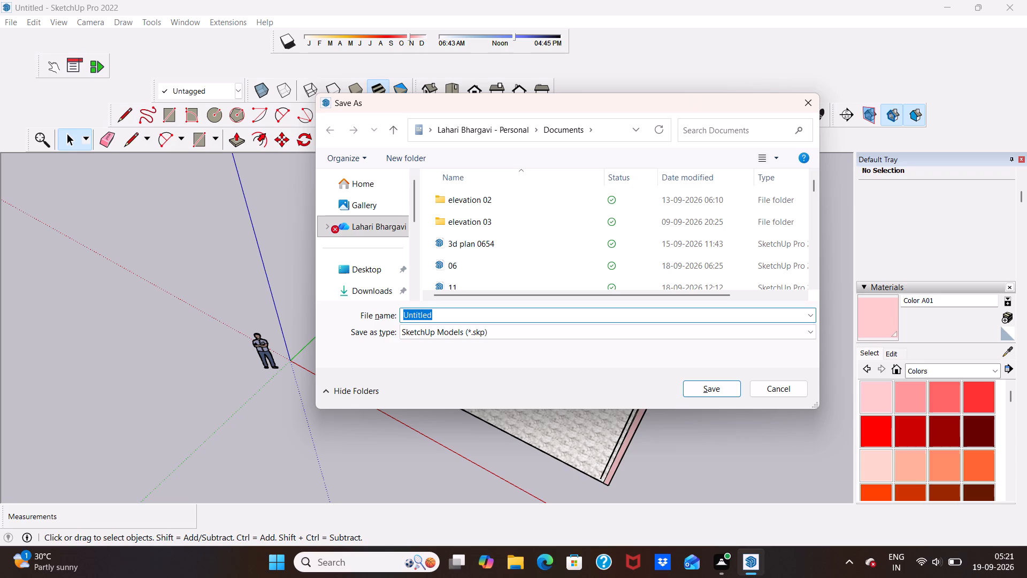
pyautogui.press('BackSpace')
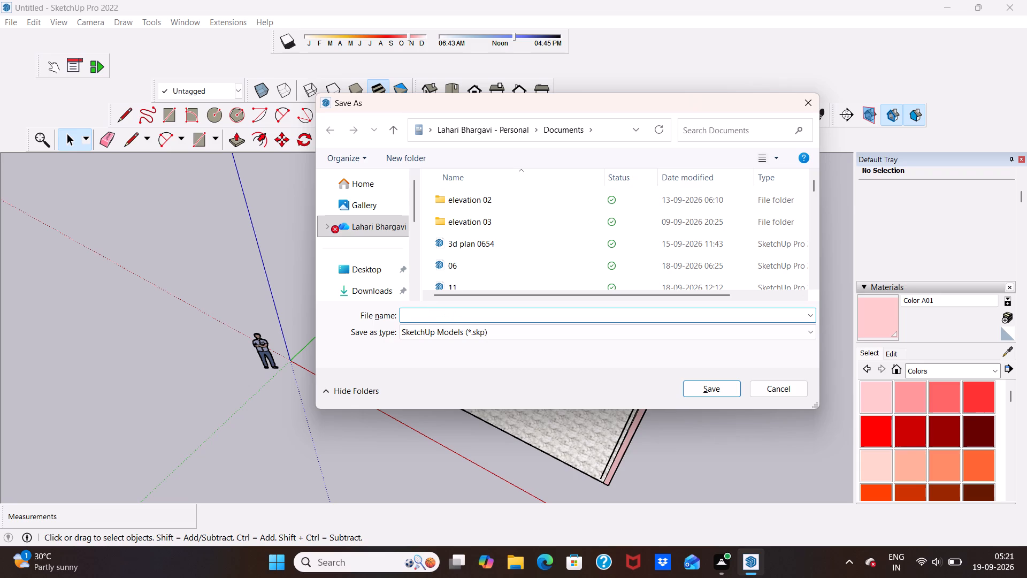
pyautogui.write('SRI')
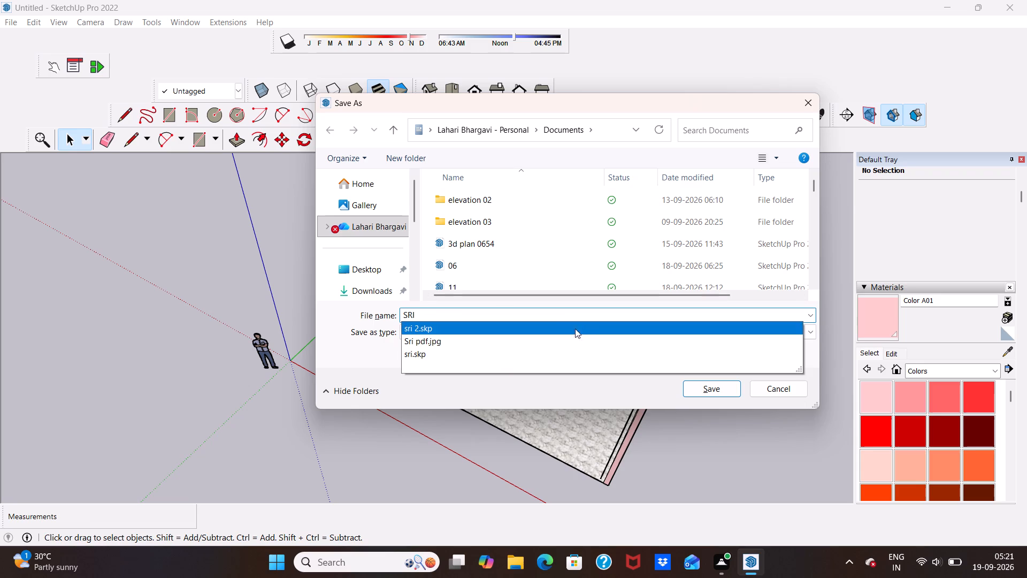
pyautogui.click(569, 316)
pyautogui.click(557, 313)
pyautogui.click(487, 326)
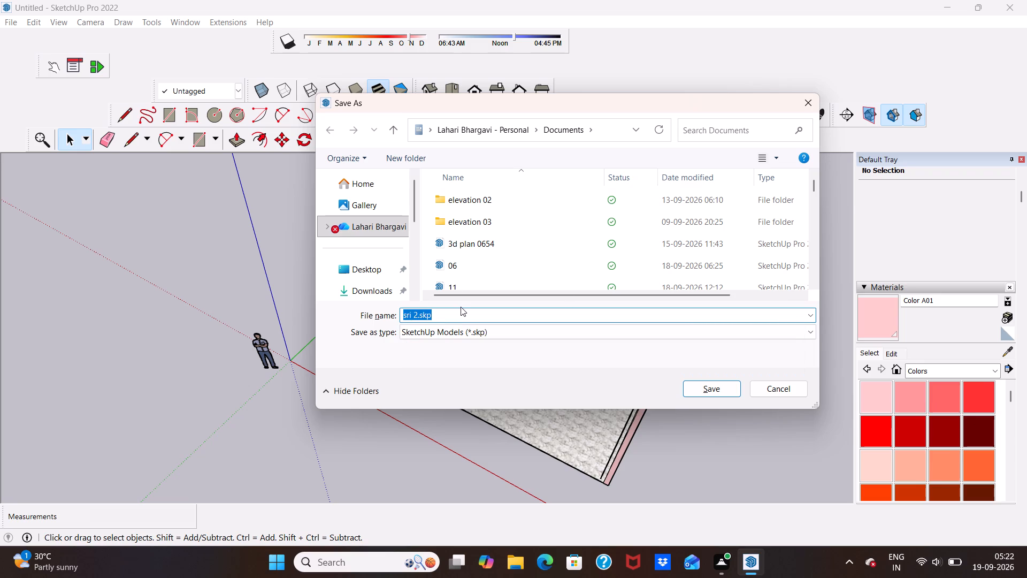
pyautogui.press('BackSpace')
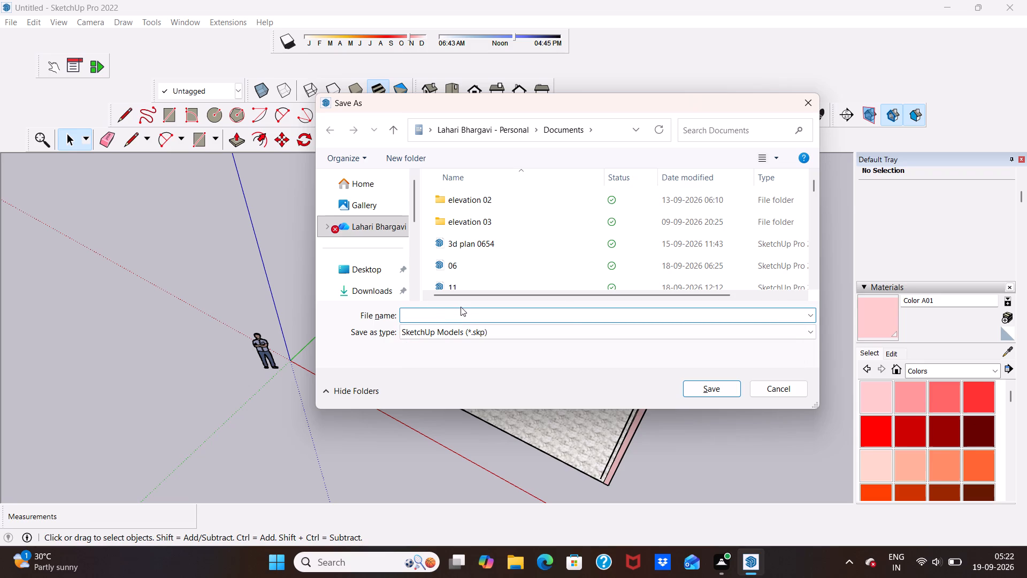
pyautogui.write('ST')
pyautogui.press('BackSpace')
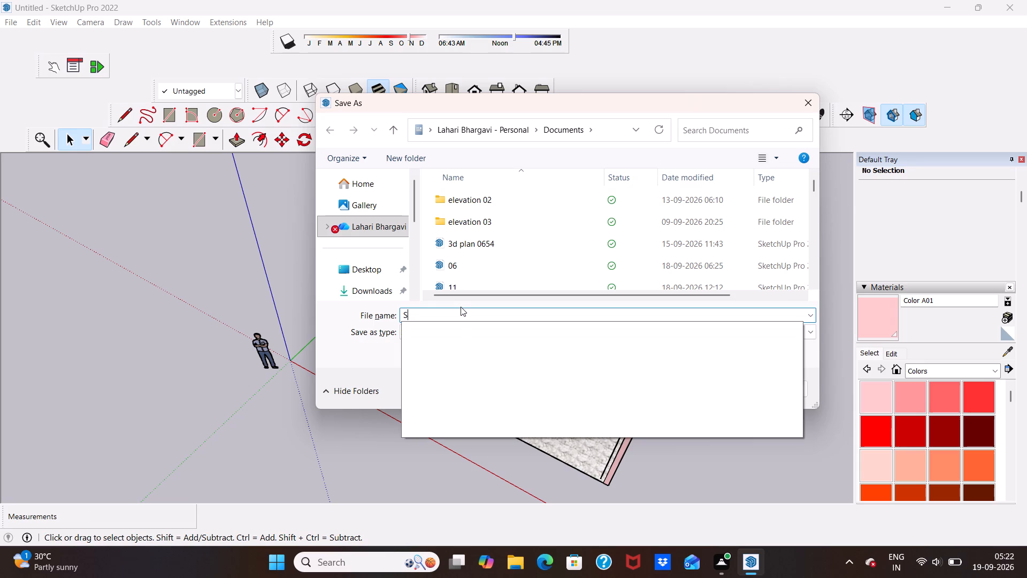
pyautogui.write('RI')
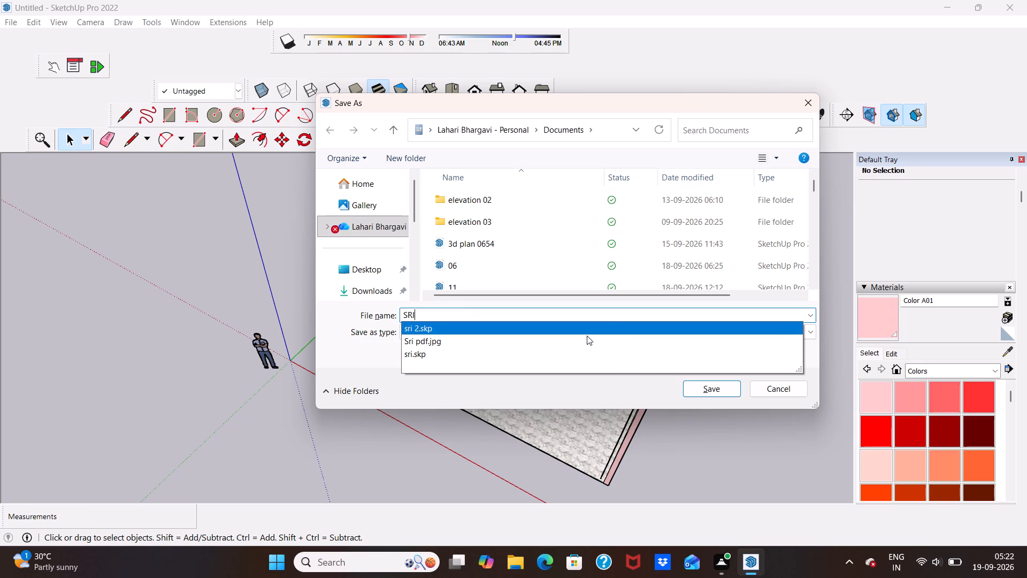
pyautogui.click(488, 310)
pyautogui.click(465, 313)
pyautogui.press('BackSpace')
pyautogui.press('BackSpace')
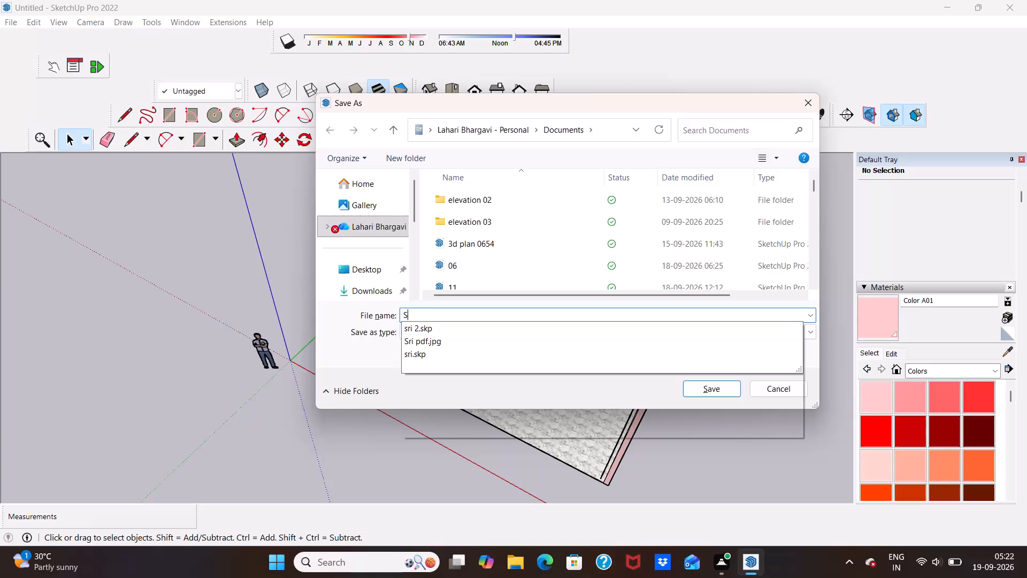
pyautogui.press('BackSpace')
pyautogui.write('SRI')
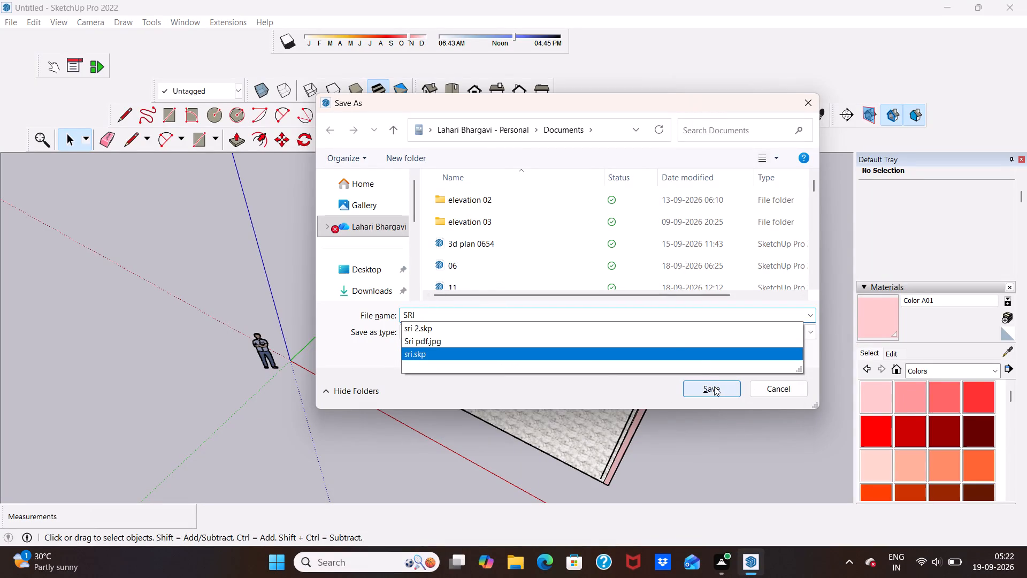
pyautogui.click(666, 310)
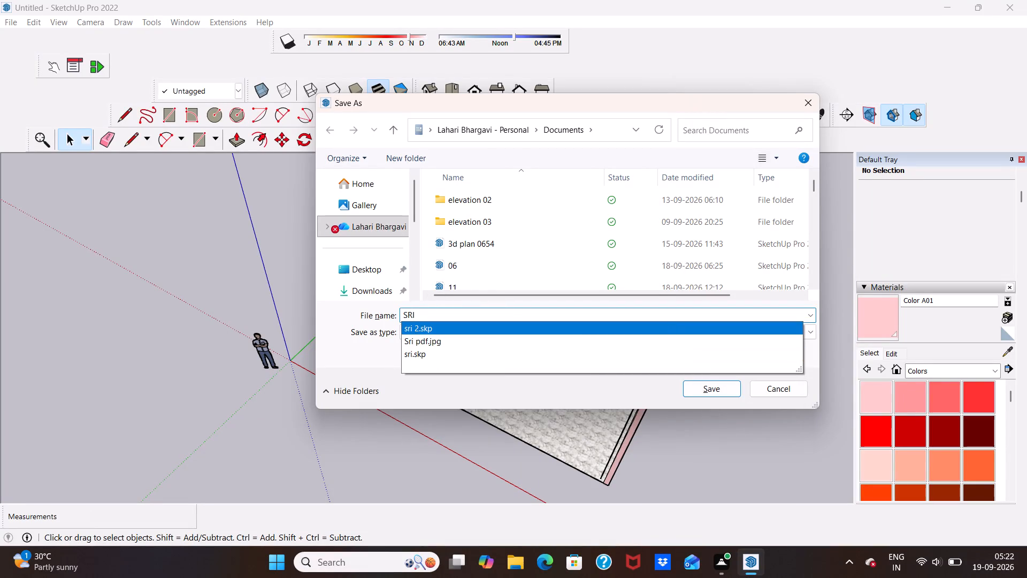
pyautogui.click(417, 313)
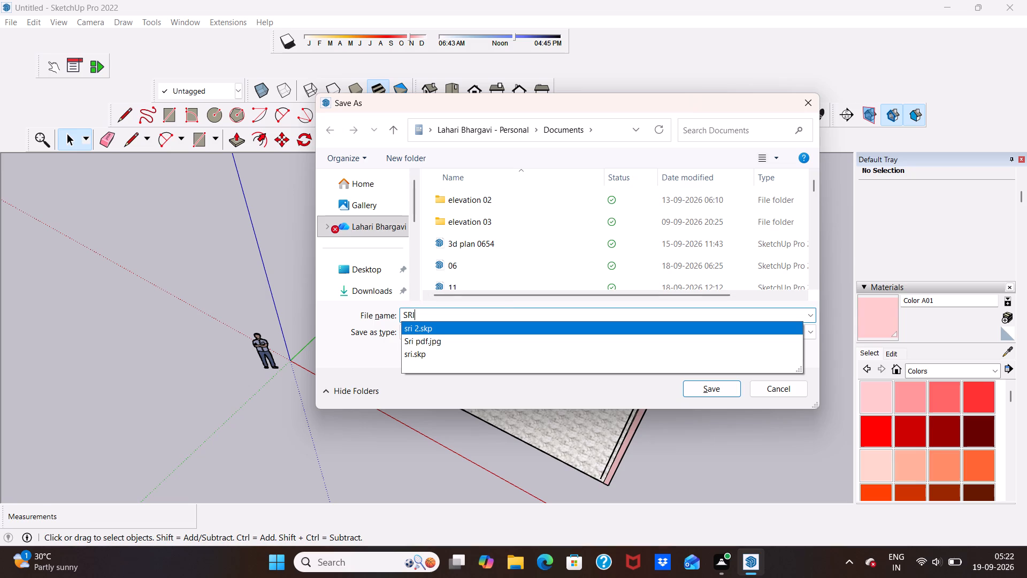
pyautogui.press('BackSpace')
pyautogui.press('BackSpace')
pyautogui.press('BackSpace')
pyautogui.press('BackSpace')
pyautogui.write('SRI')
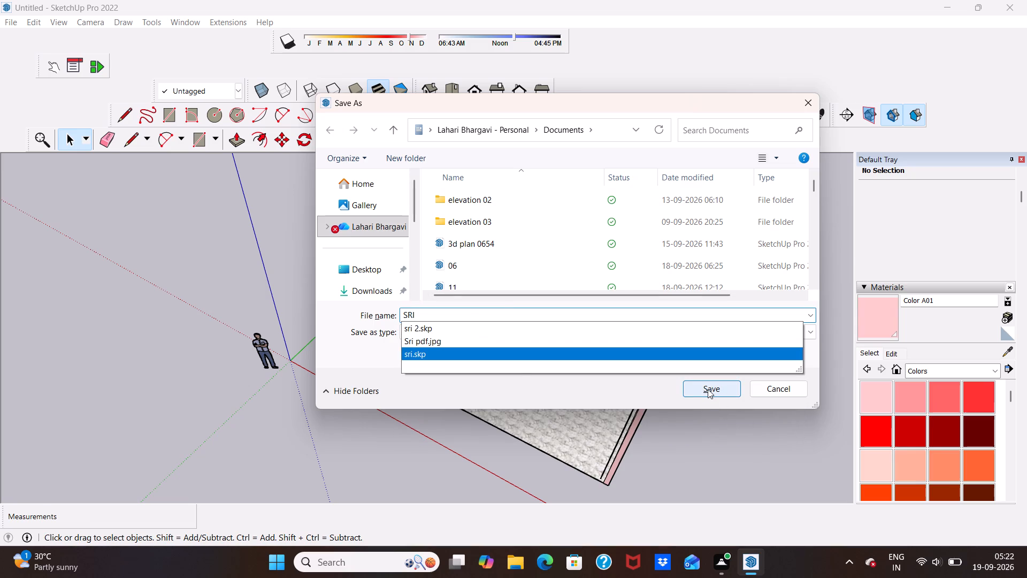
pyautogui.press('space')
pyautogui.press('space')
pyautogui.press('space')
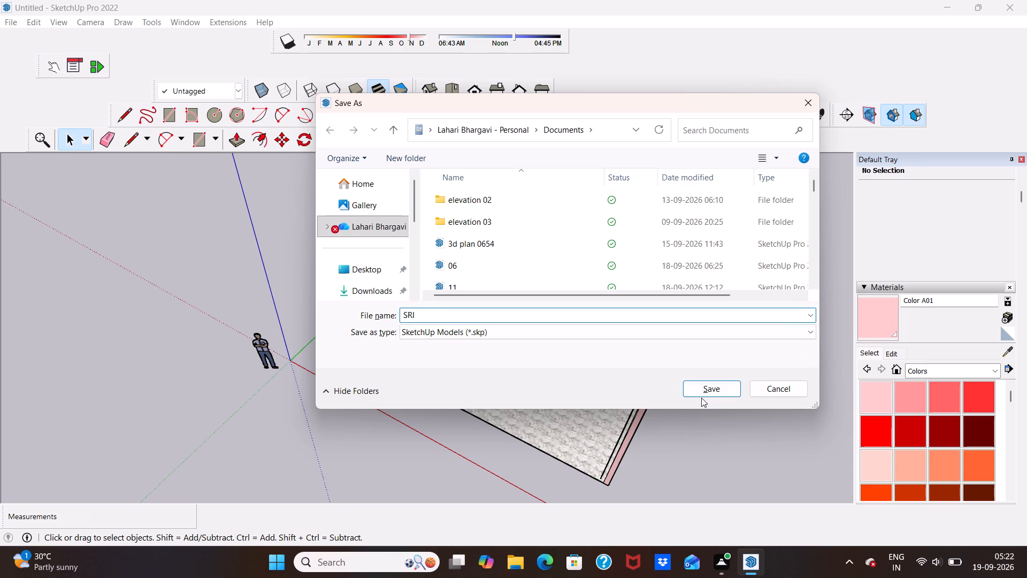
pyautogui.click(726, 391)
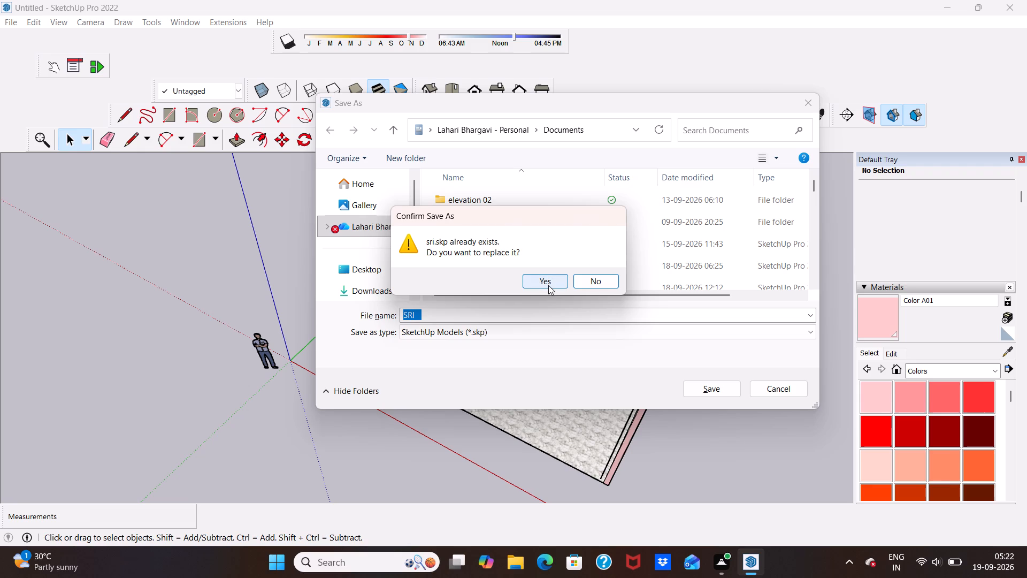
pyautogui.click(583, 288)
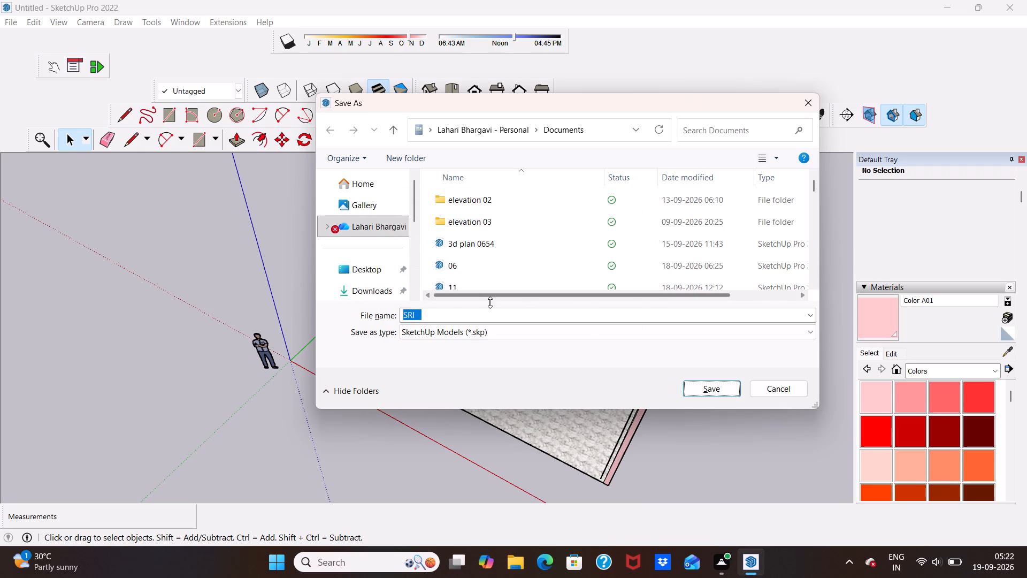
# Save the model in the Documents folder under the name SRI 05 as a SketchUp model.
pyautogui.click(429, 317)
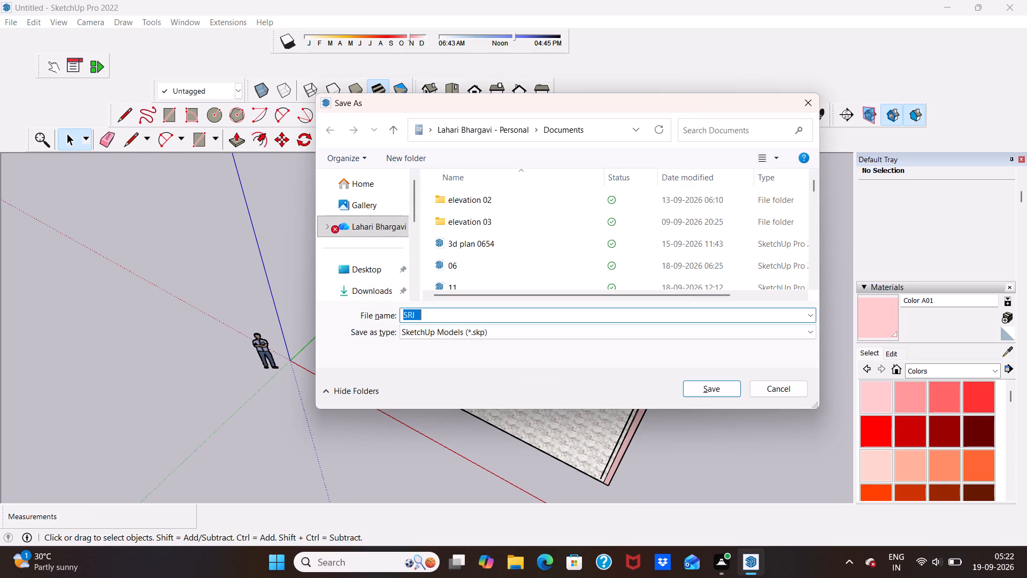
pyautogui.press('space')
pyautogui.write('SRI')
pyautogui.press('space')
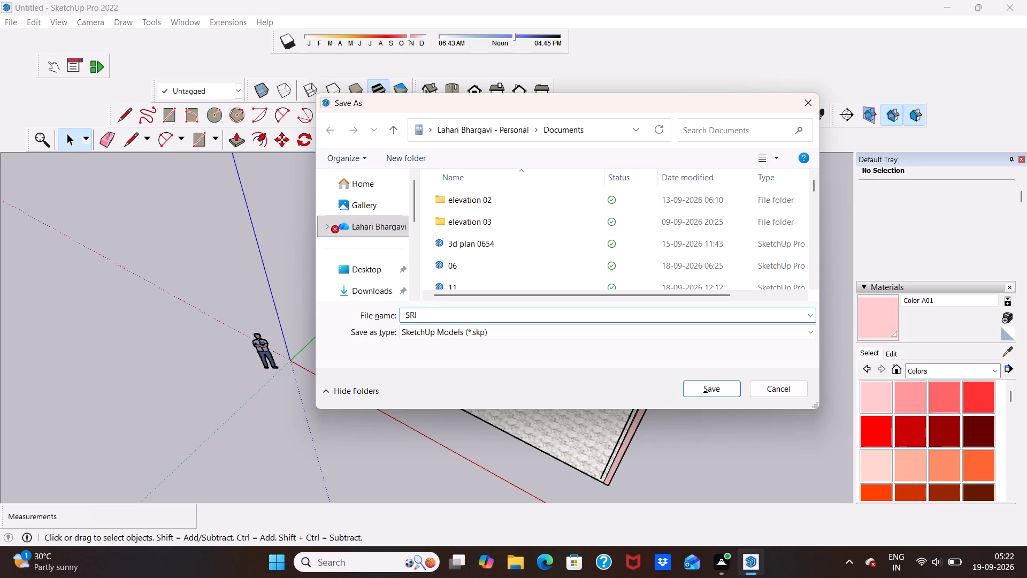
pyautogui.press('0')
pyautogui.press('5')
pyautogui.click(716, 391)
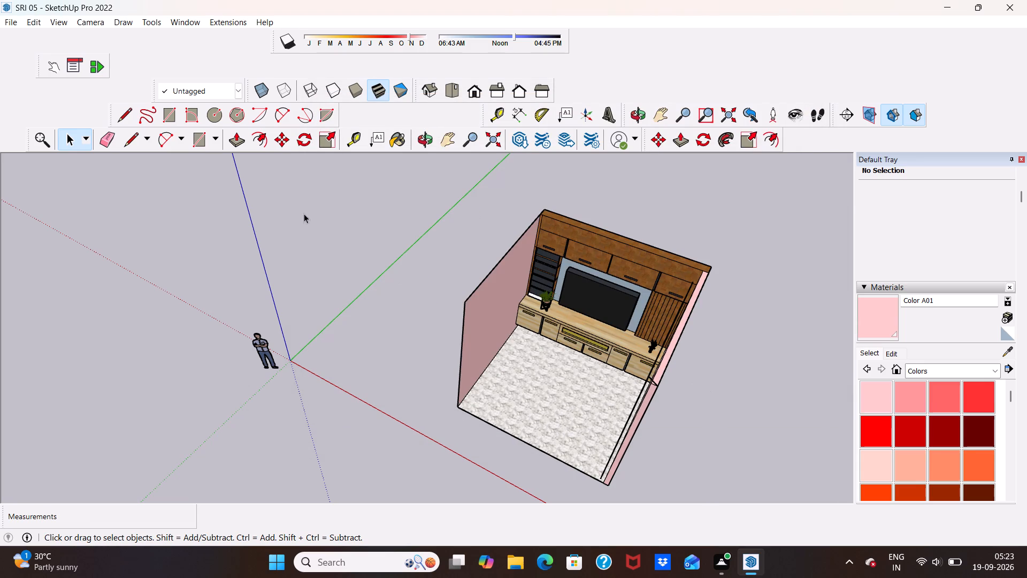
# Export the current room view as a 2D JPEG image named SRI 05 PDF in the Downloads folder.
pyautogui.click(14, 22)
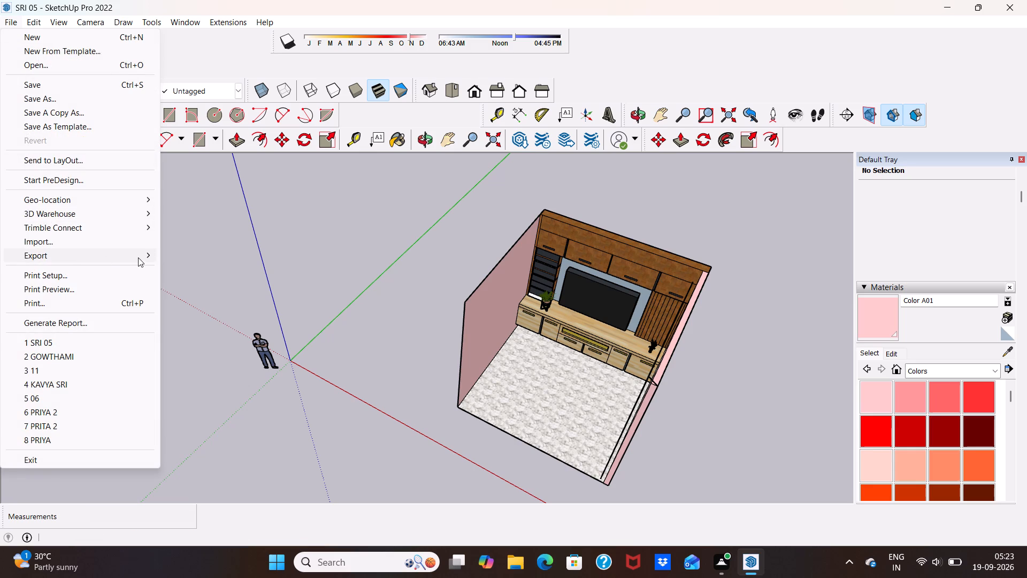
pyautogui.click(142, 256)
pyautogui.click(188, 267)
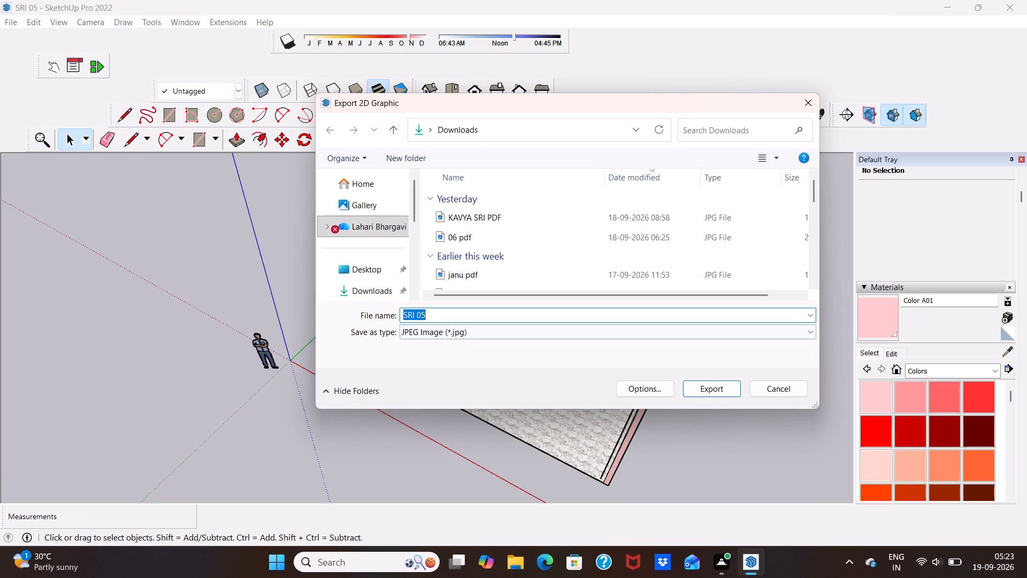
pyautogui.click(442, 314)
pyautogui.press('space')
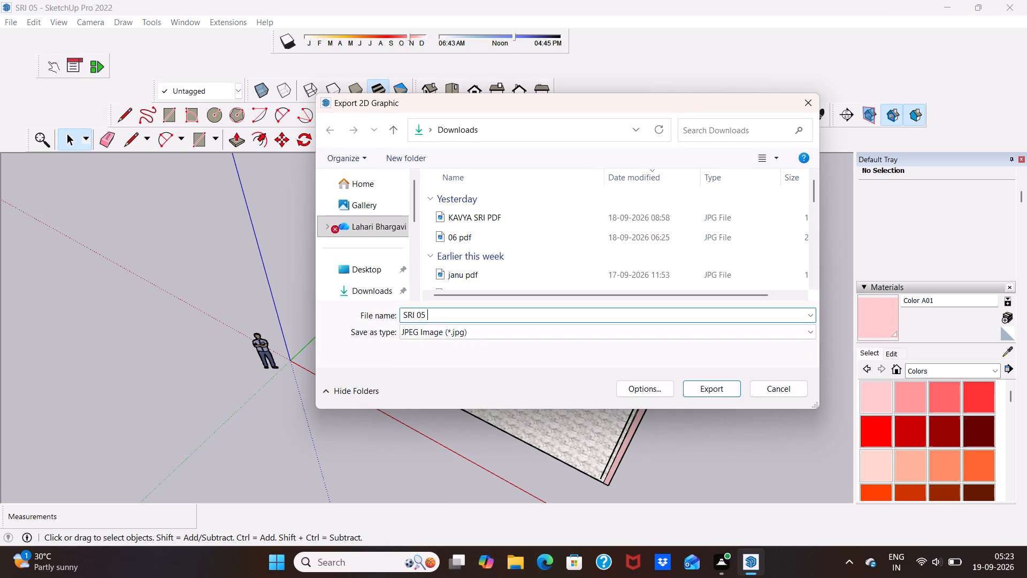
pyautogui.write('P')
pyautogui.write('DF')
pyautogui.click(718, 390)
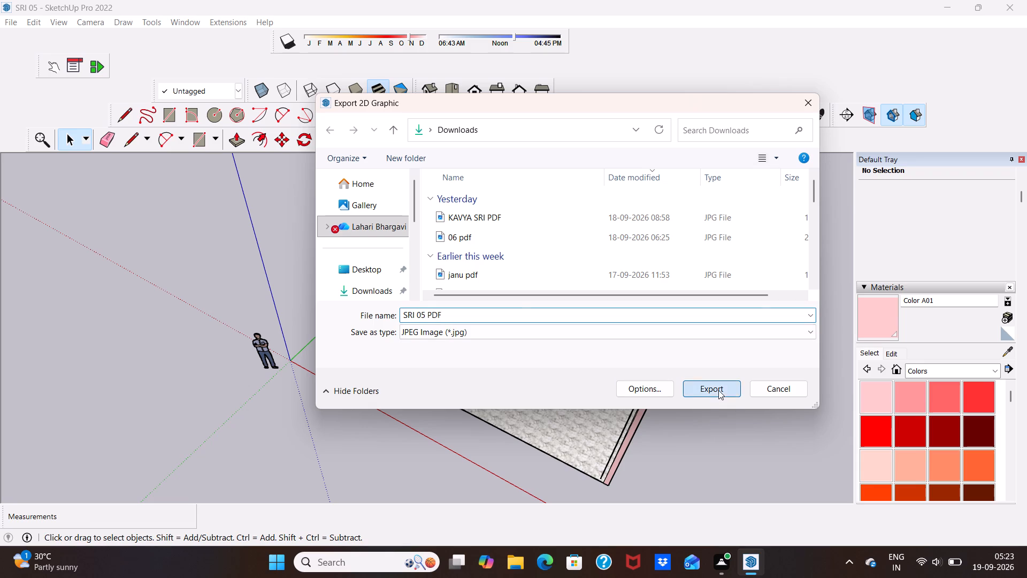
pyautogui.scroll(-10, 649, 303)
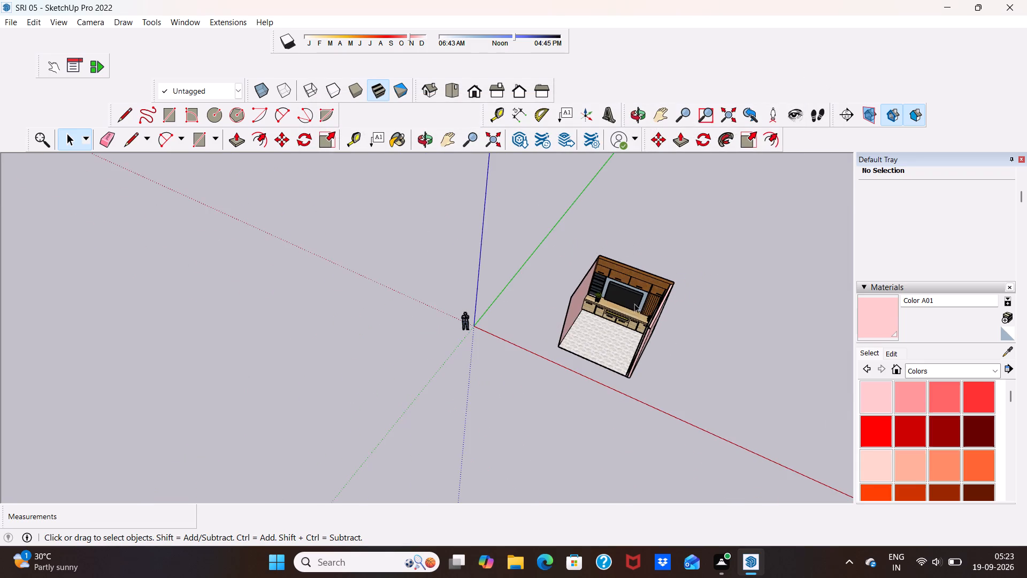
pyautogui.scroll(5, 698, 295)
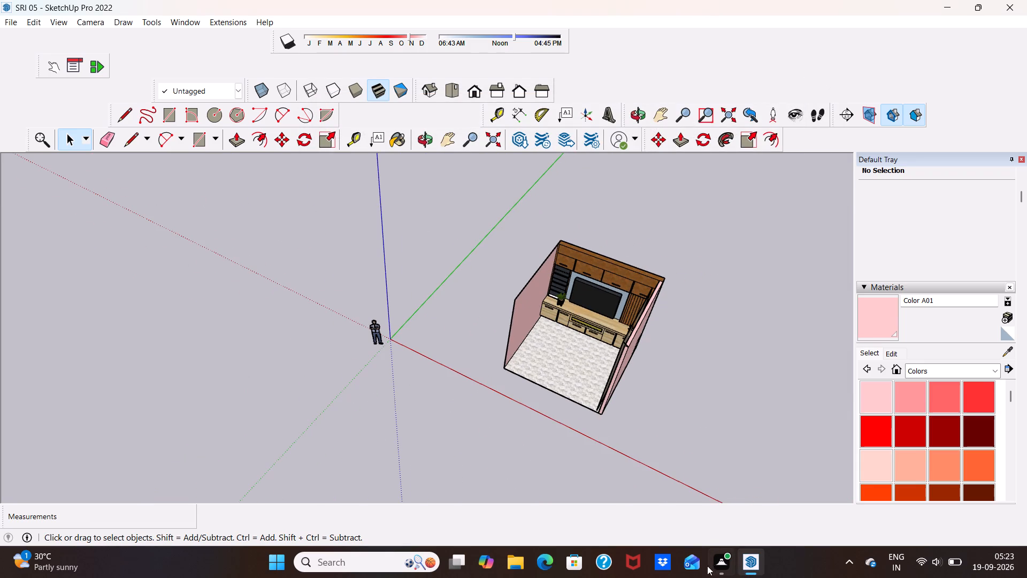